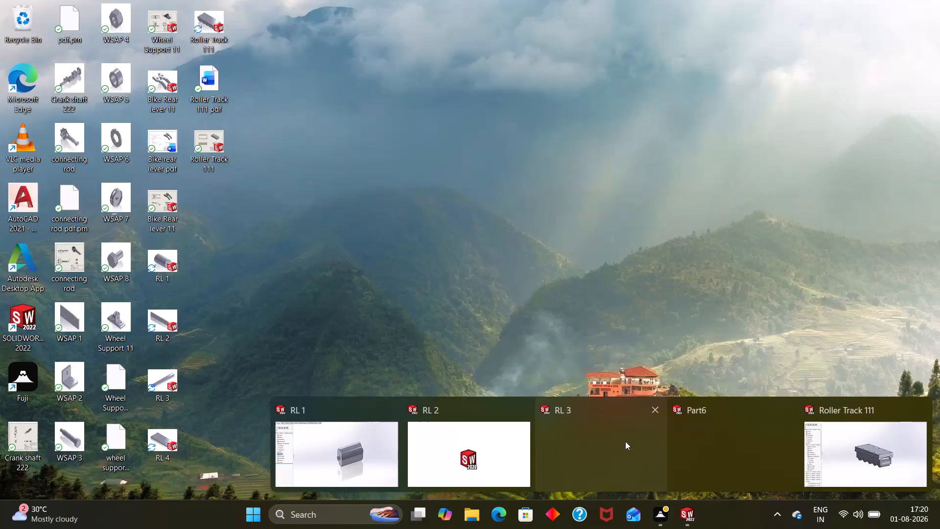
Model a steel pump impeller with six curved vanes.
Close the open RL part documents and the Roller Track 111 assembly.
click(521, 412)
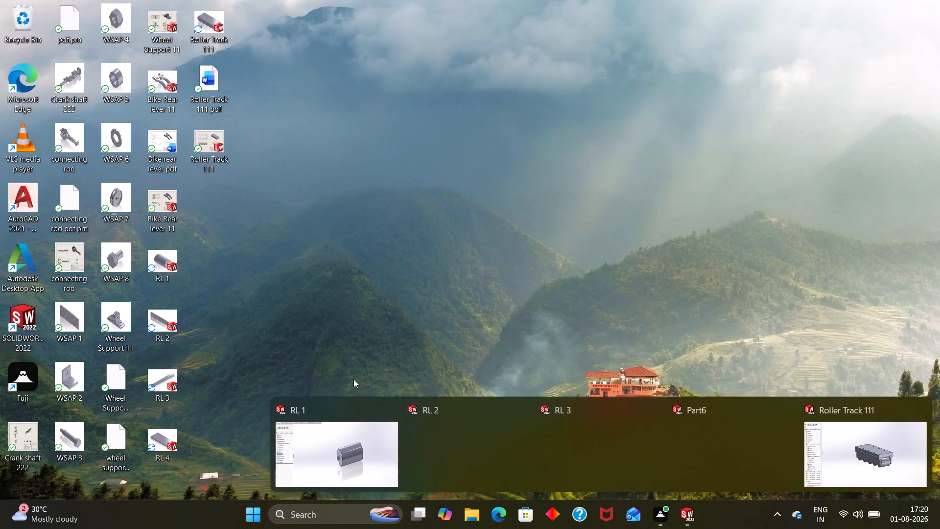
click(391, 410)
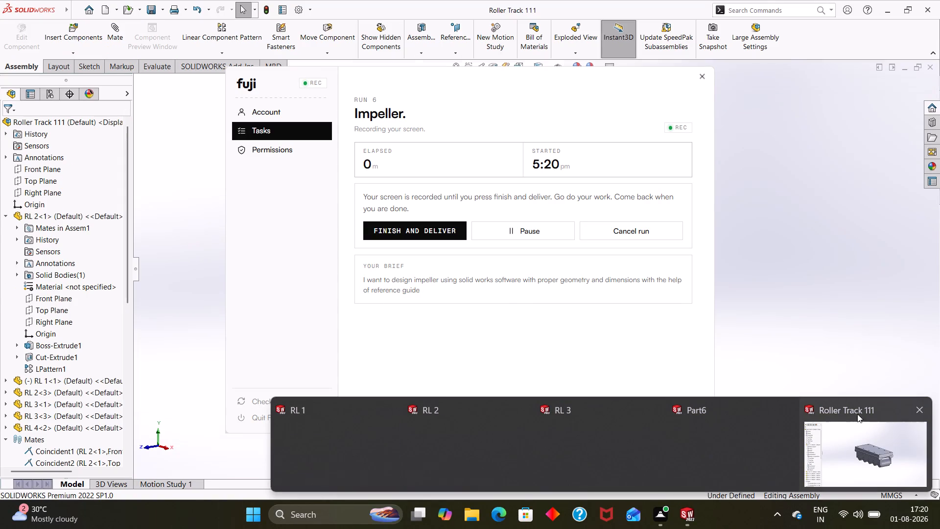
click(928, 411)
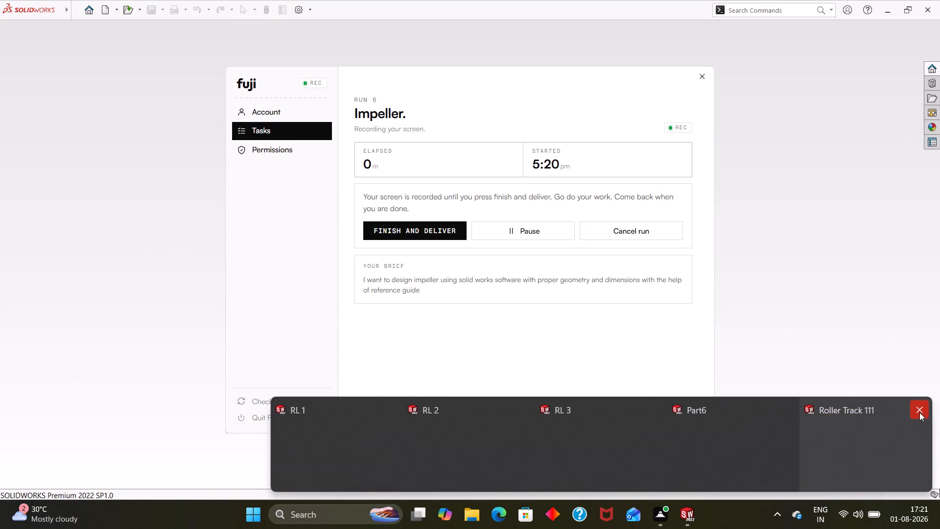
click(917, 409)
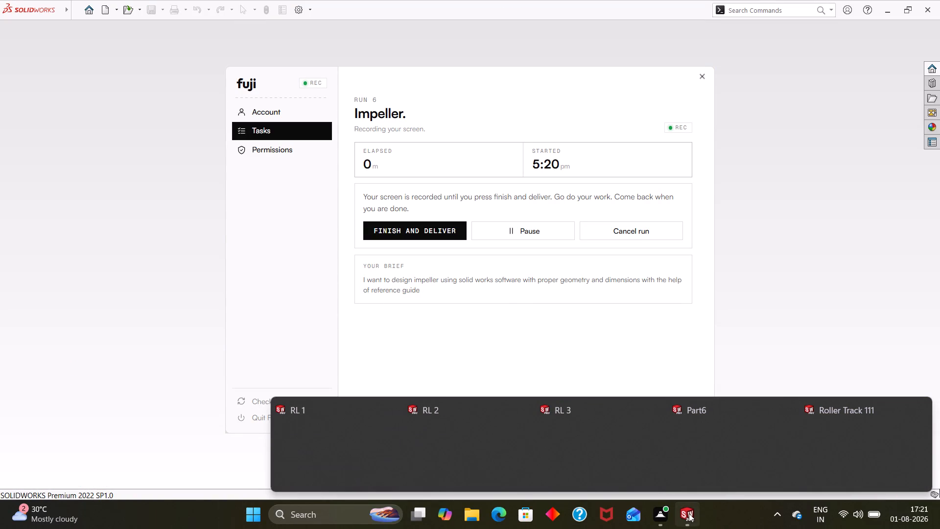
Switch to SOLIDWORKS and create a new part document.
click(689, 513)
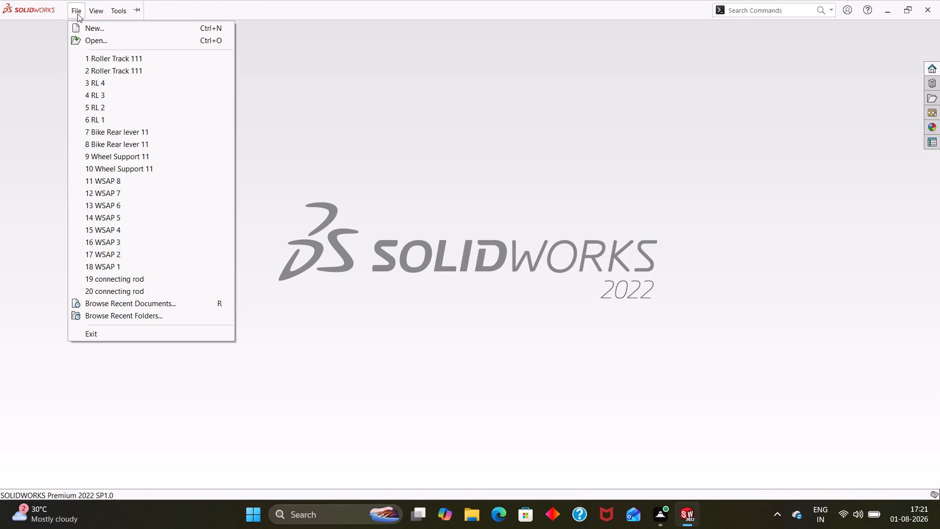
click(82, 32)
click(248, 240)
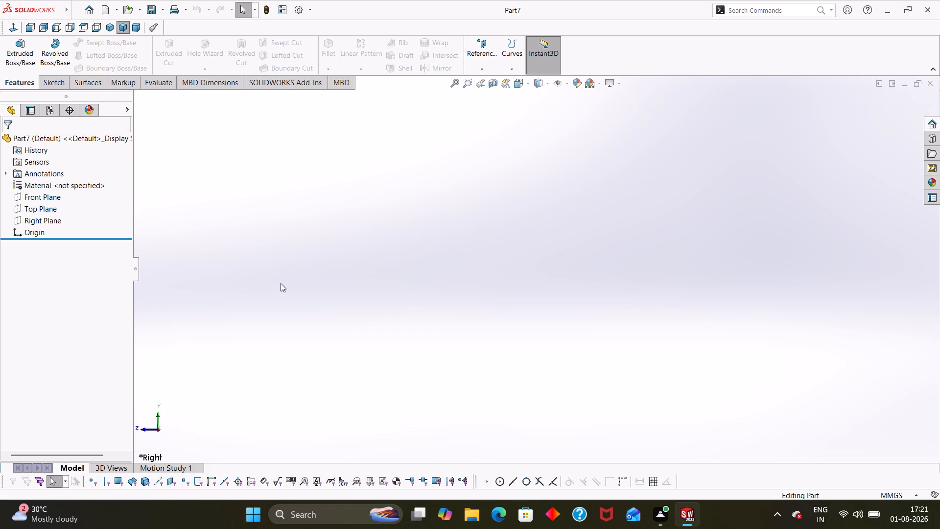
key(Escape)
key(Escape)
key(Escape)
key(Escape)
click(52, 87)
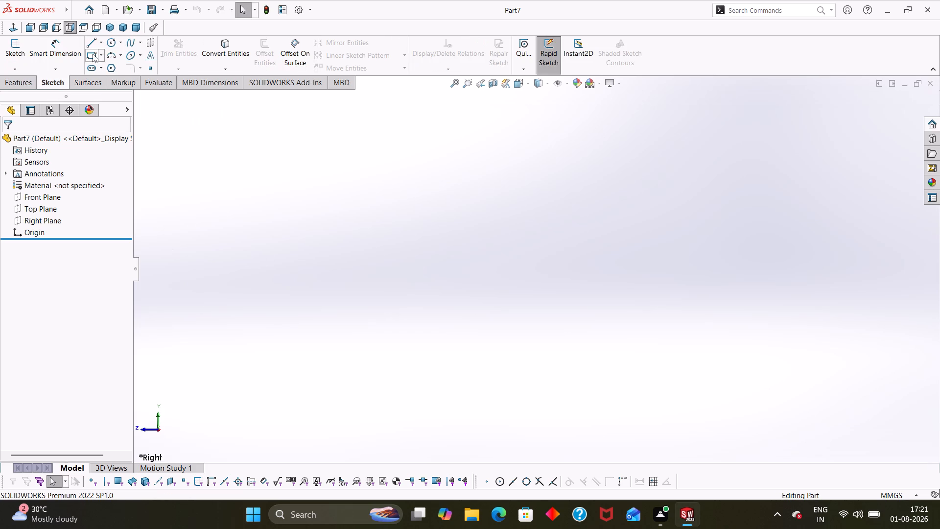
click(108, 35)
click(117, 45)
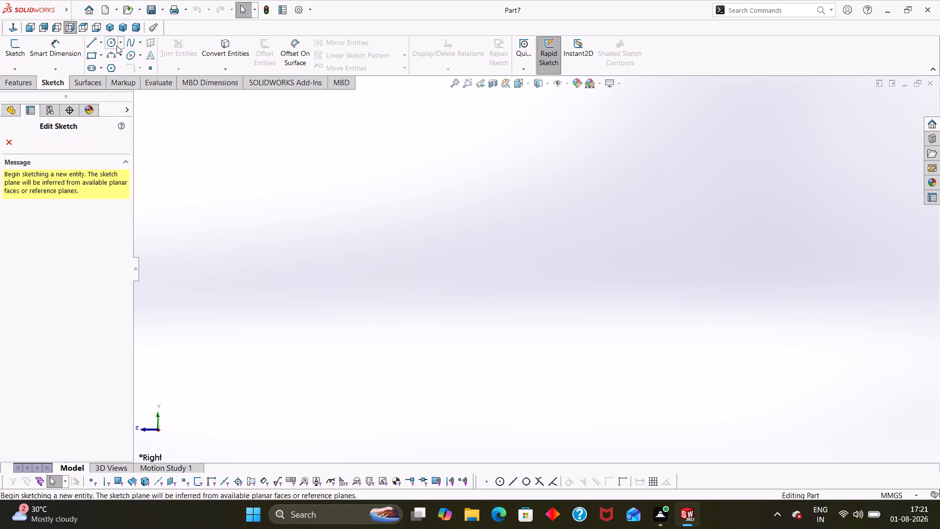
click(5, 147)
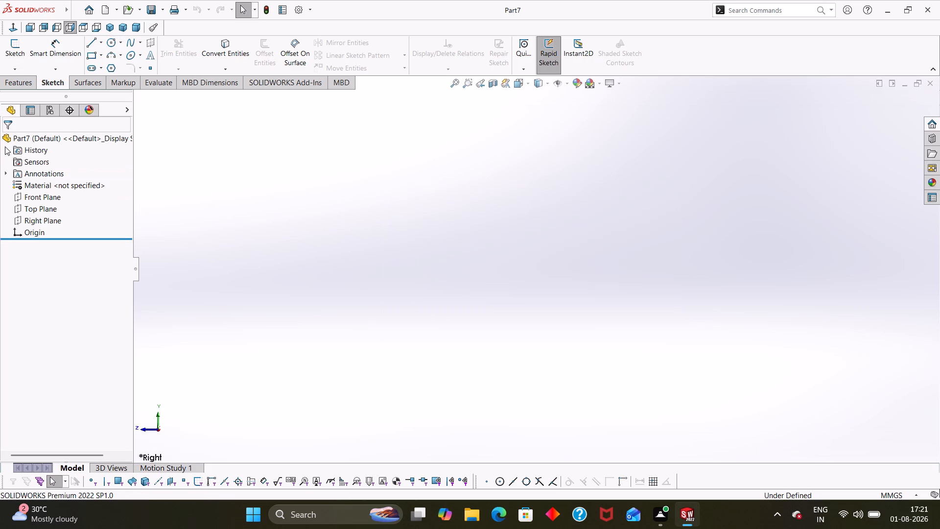
Start a sketch on the Front Plane and draw a circle of about 94 mm radius centred on the origin.
click(40, 197)
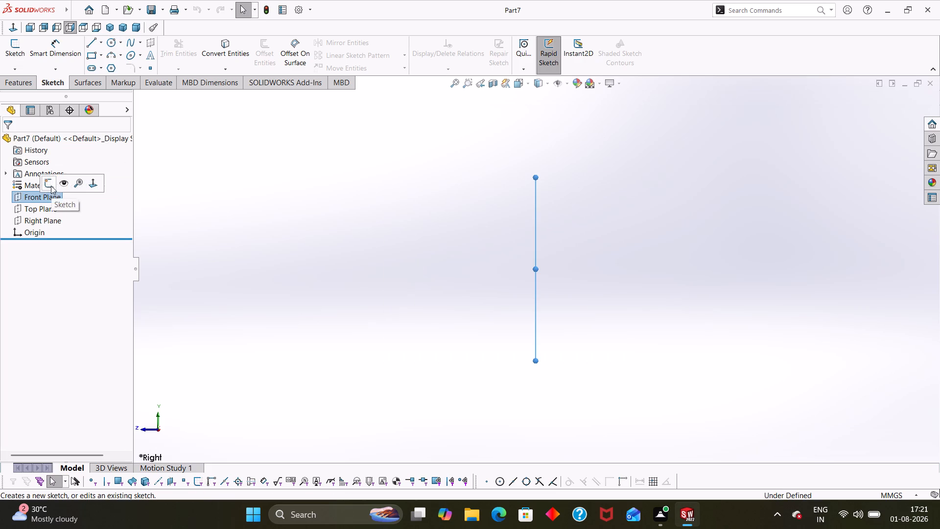
click(51, 186)
scroll(570, 285, up, 4)
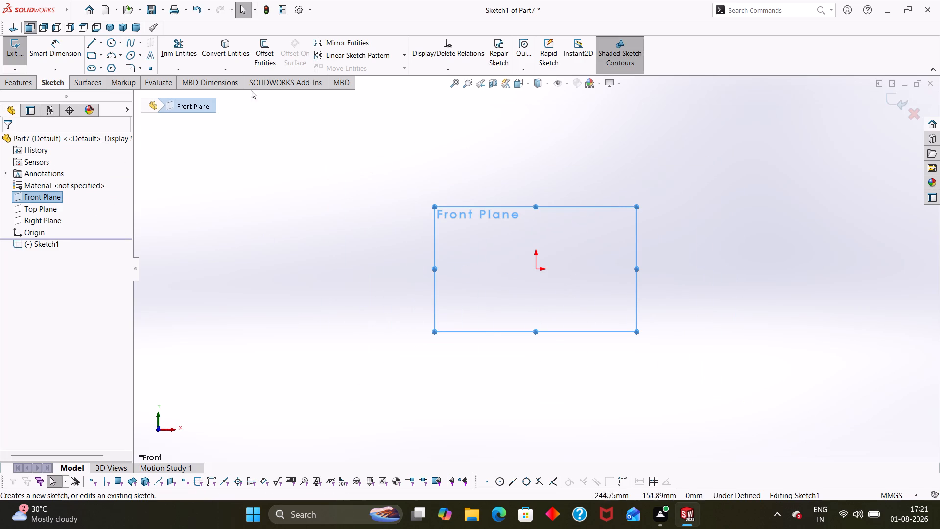
click(105, 44)
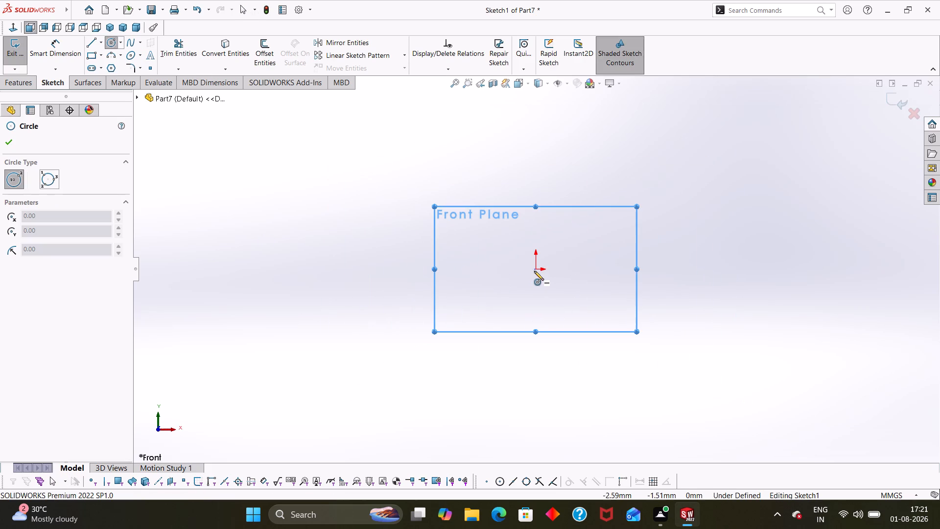
click(536, 271)
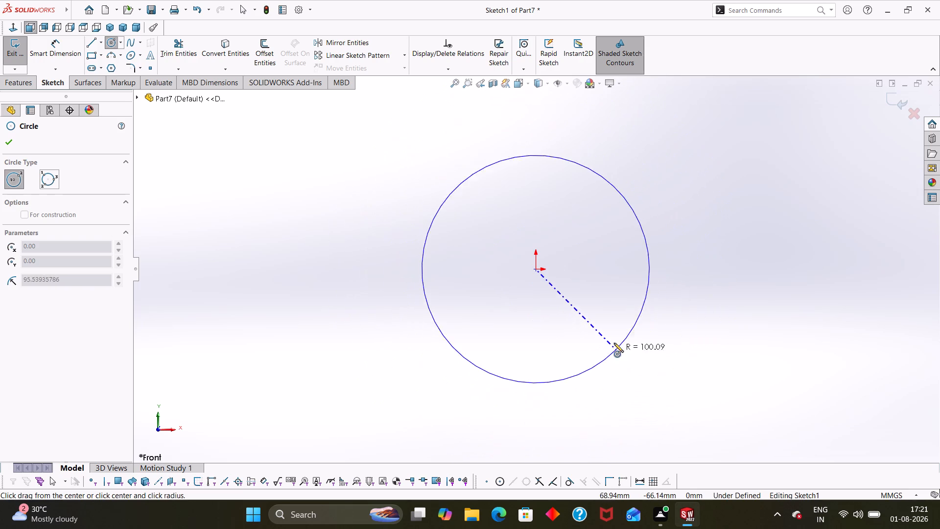
click(613, 343)
key(Escape)
key(Escape)
Dimension the circle's diameter as 150 mm.
right_drag(649, 405, 624, 269)
click(642, 275)
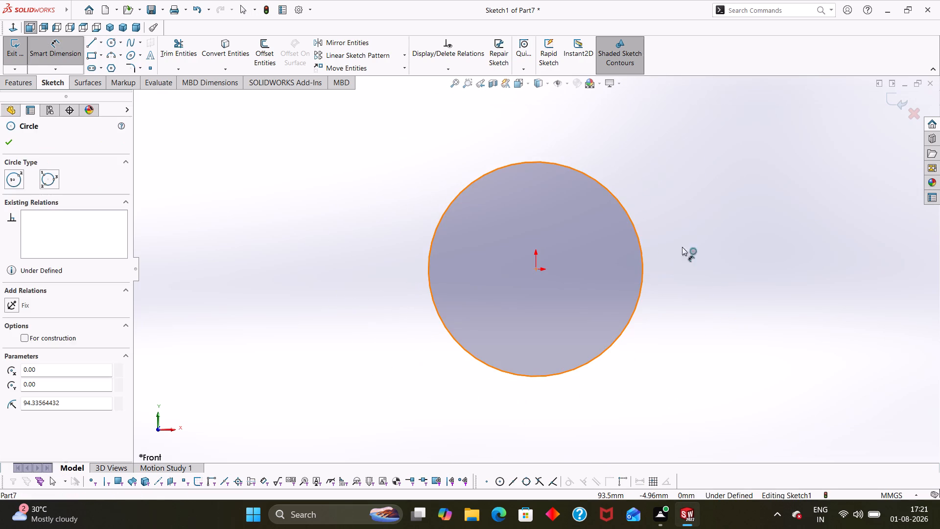
click(717, 225)
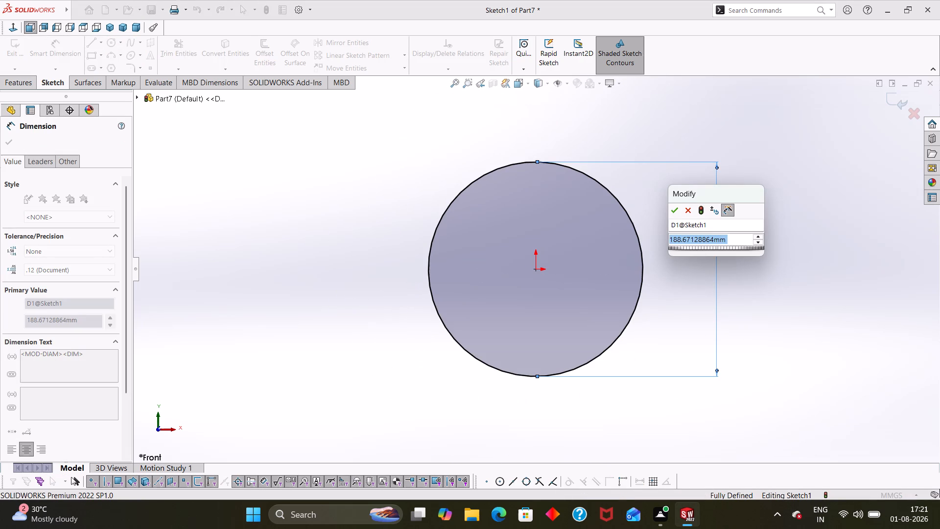
text(150)
key(Return)
click(762, 315)
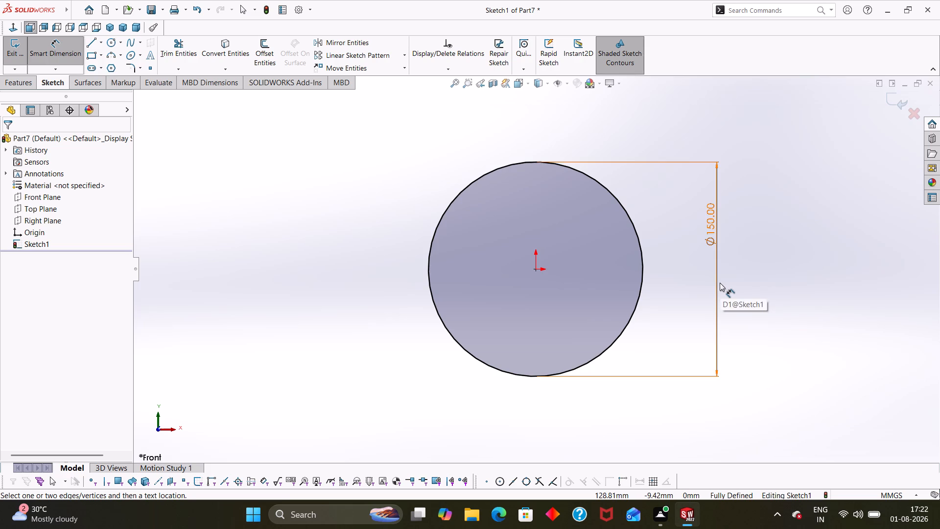
Sketch a smaller concentric circle of about 29 mm radius centred on the origin.
right_drag(334, 325, 376, 316)
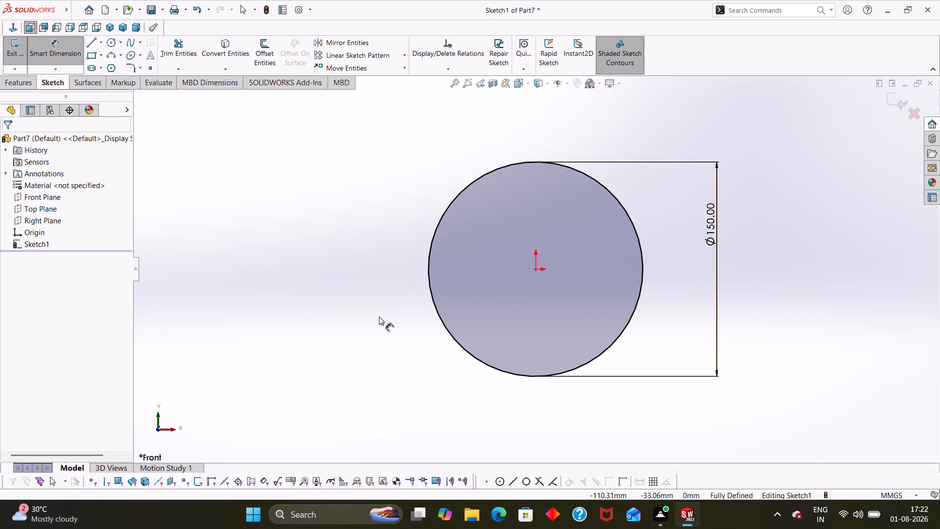
right_drag(261, 302, 475, 298)
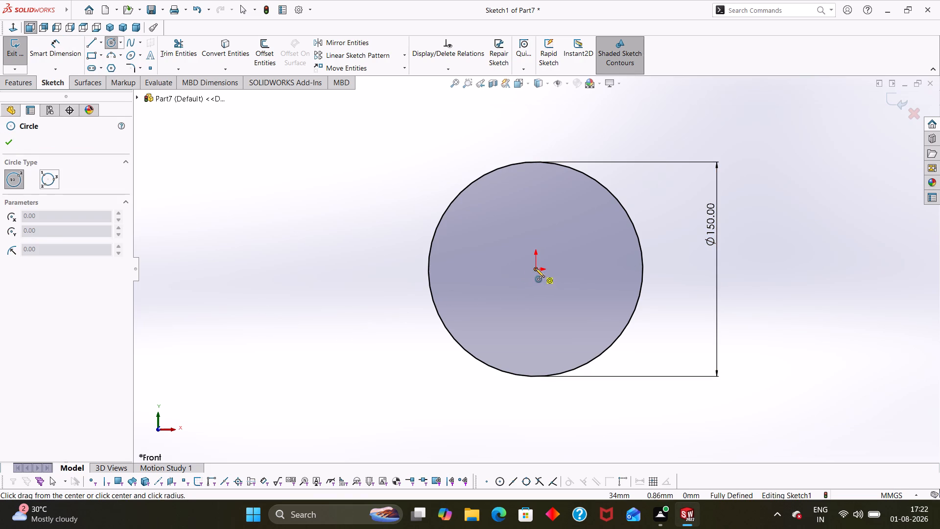
click(536, 271)
click(553, 308)
key(Escape)
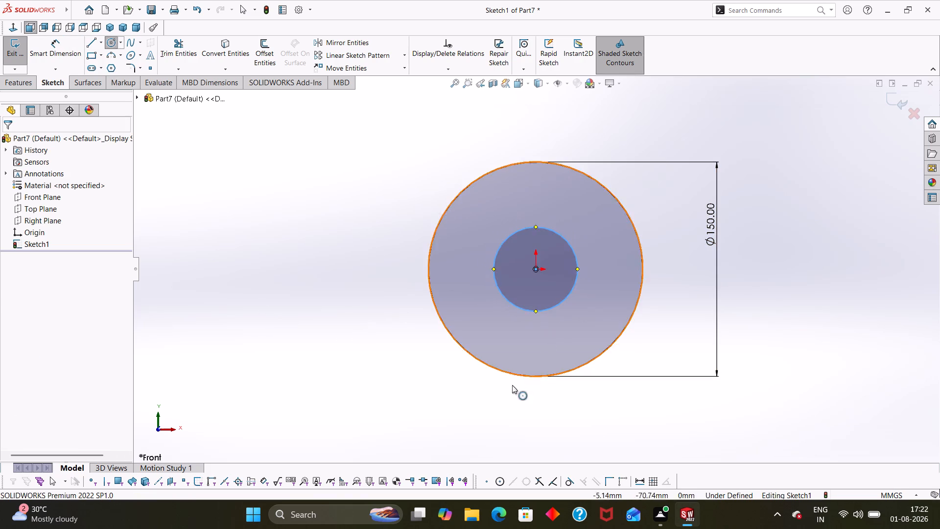
key(Escape)
Dimension the inner circle's diameter as 14 mm.
right_drag(448, 415, 470, 243)
click(534, 228)
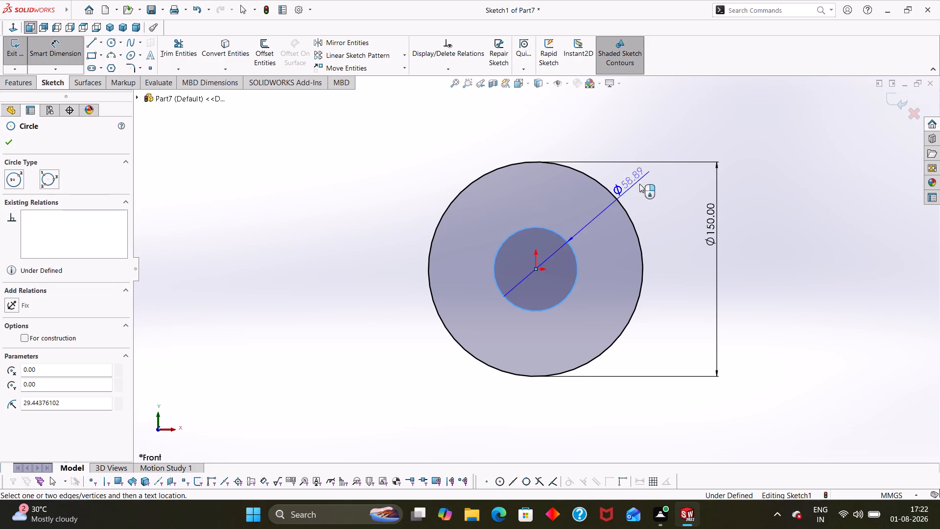
click(652, 198)
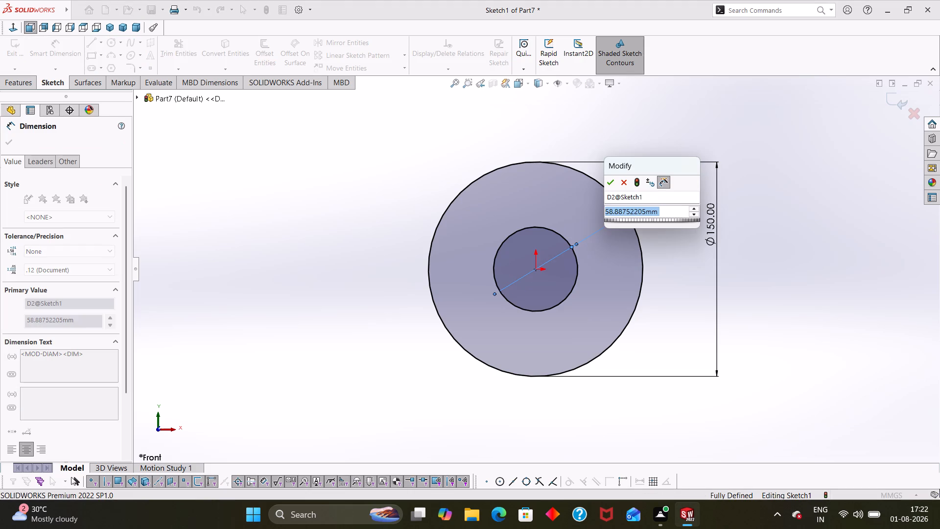
text(14)
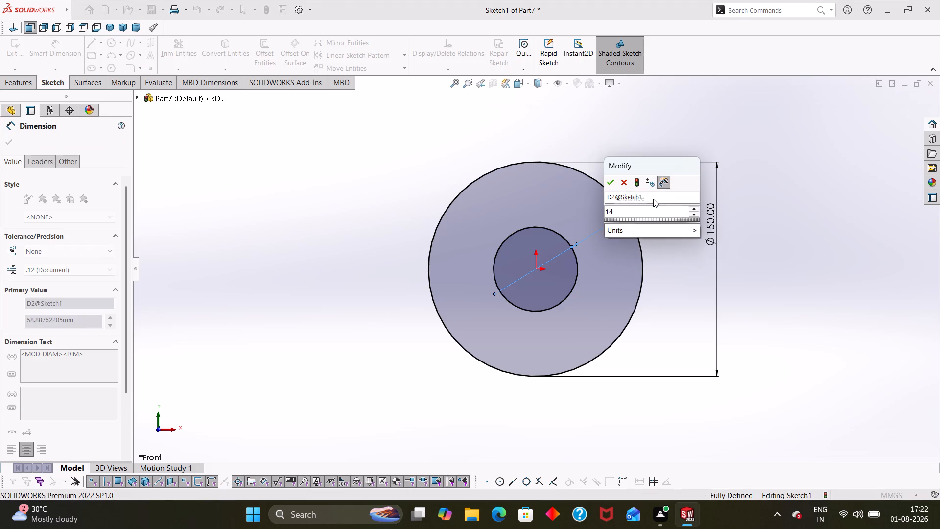
key(Return)
key(Escape)
key(Escape)
key(Escape)
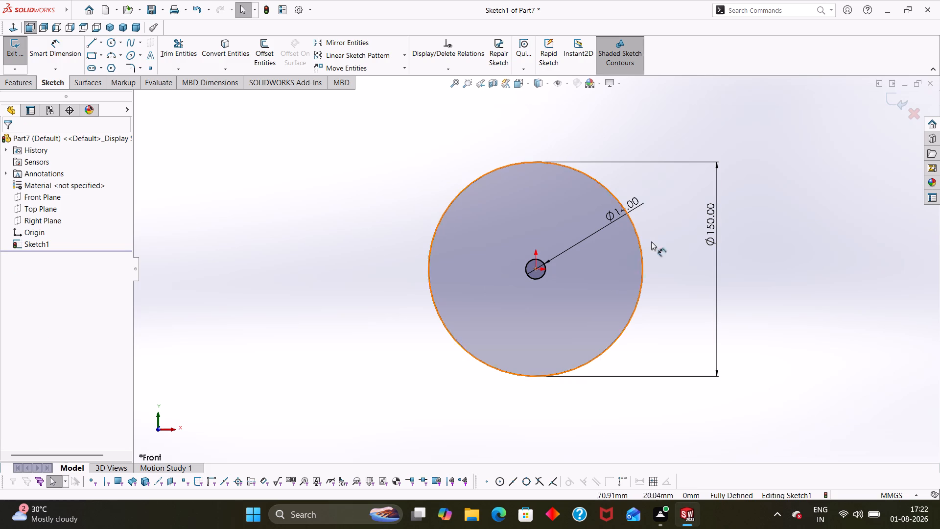
Set the outer circle's diameter to 75 mm.
double_click(714, 223)
text(75)
key(Return)
click(644, 259)
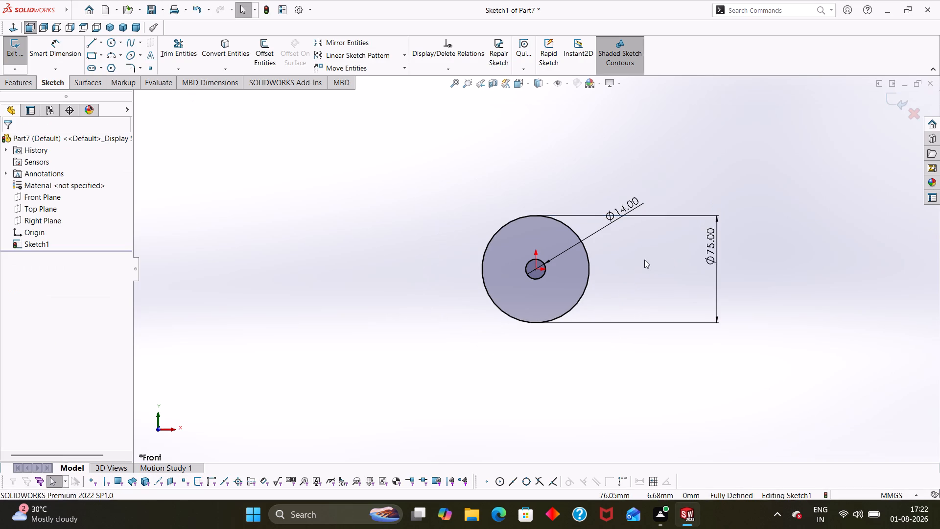
Sketch a centre rectangle of about 14.6 by 12.6 mm centred on the outer circle's top point.
scroll(617, 240, down, 4)
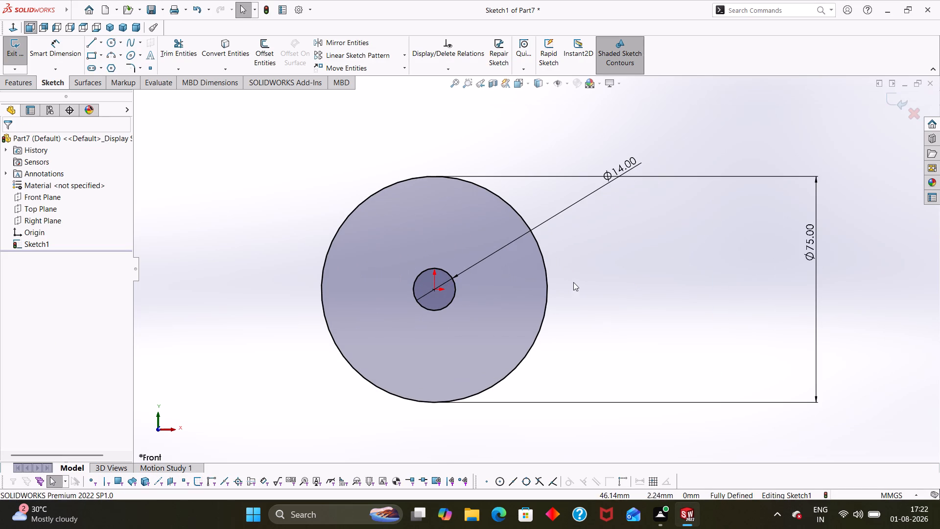
ctrl+middle_drag(573, 282, 657, 283)
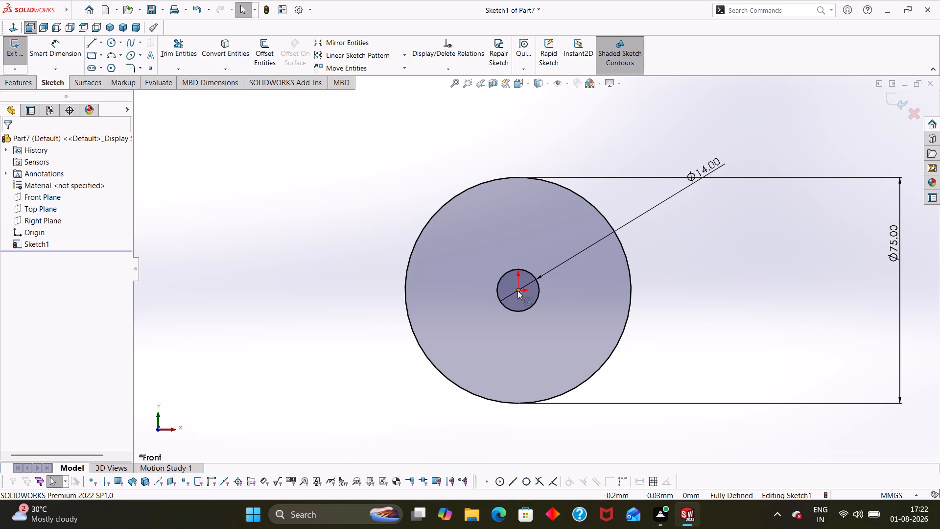
click(97, 56)
click(105, 81)
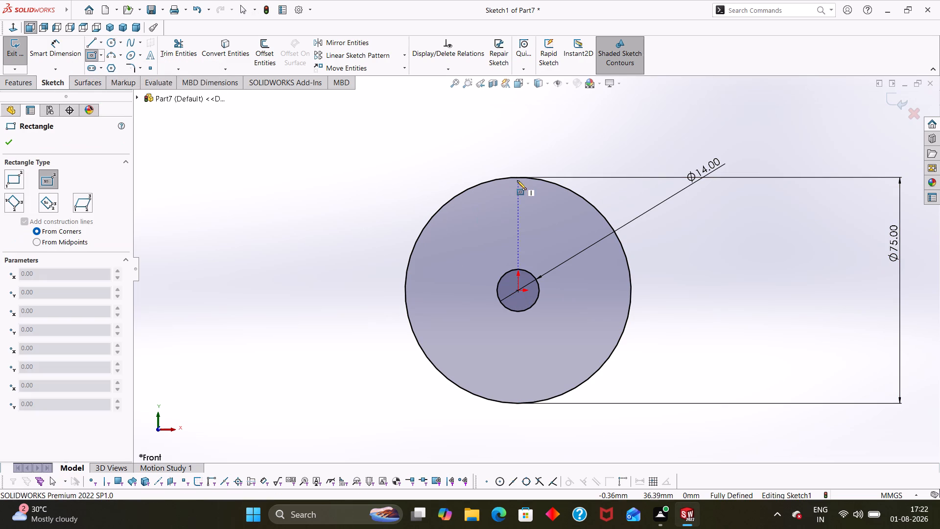
click(517, 177)
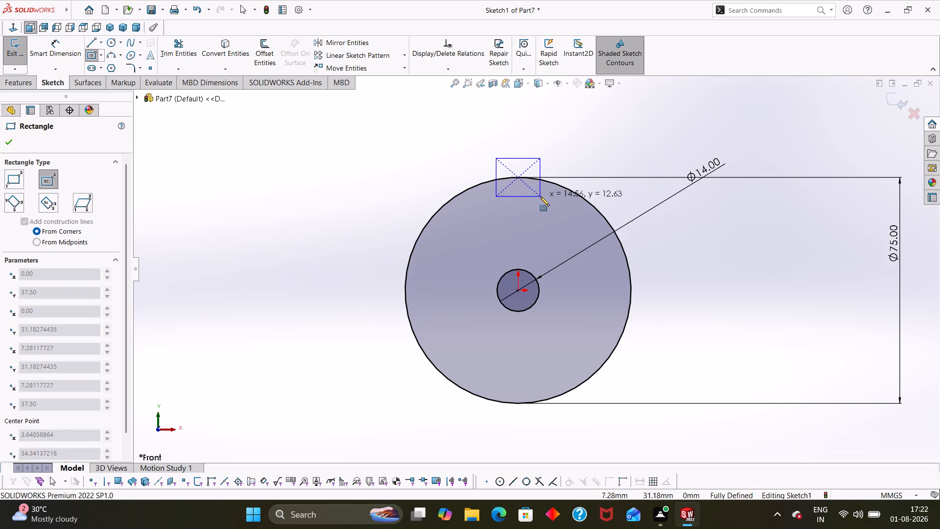
click(540, 196)
click(594, 152)
Dimension the rectangle's height as 4.6 mm.
right_drag(600, 162, 589, 99)
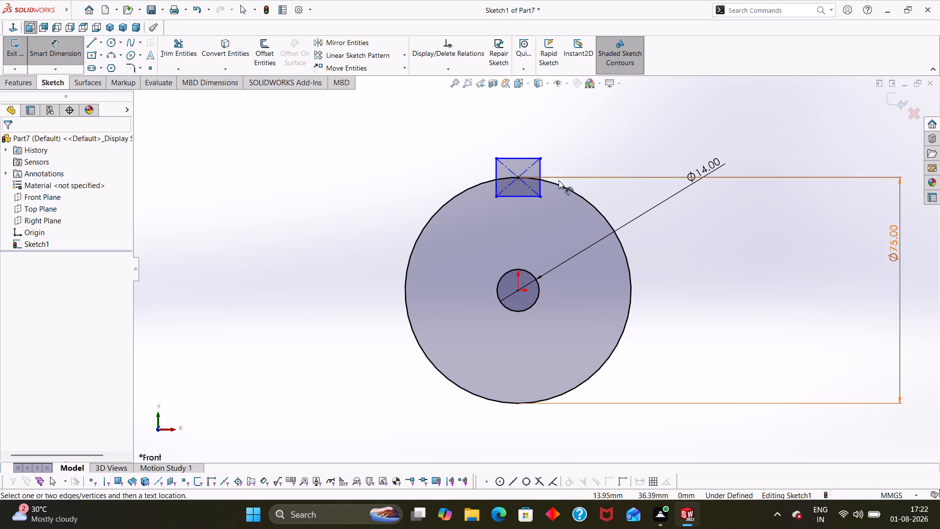
click(541, 169)
click(605, 150)
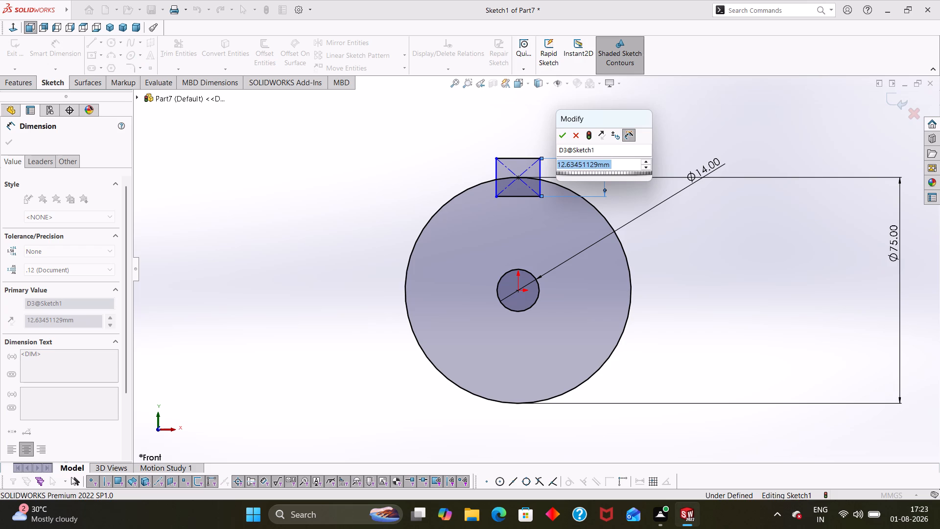
text(4.6)
key(Return)
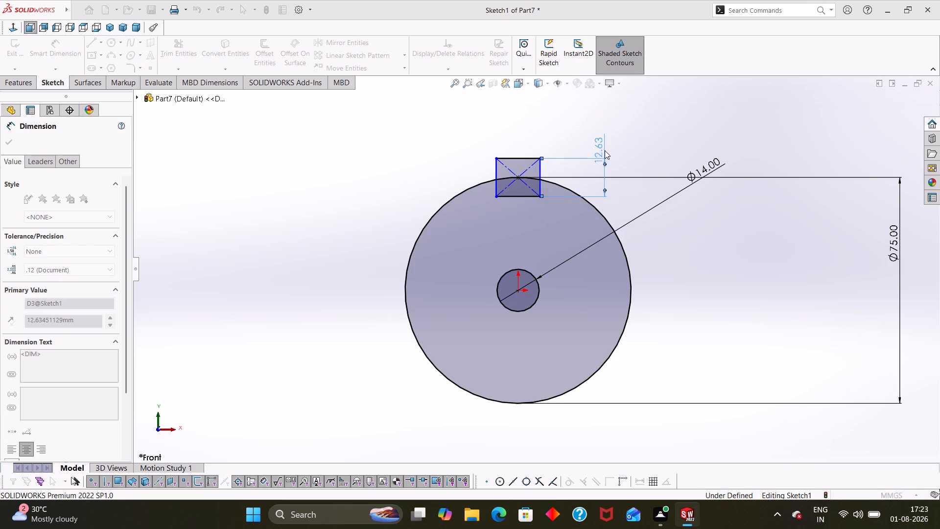
key(Escape)
Dimension the rectangle's width as 5 mm.
right_drag(538, 154, 534, 79)
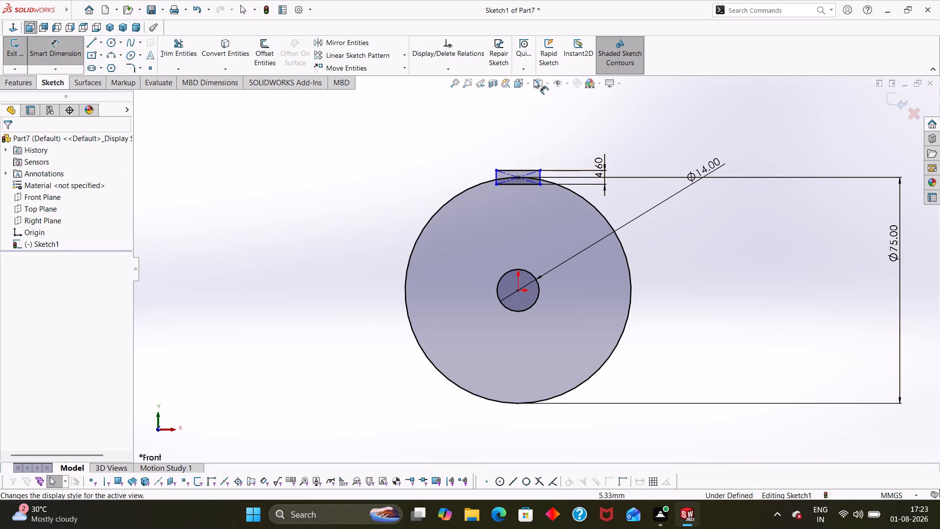
right_drag(534, 79, 533, 73)
click(521, 169)
click(517, 143)
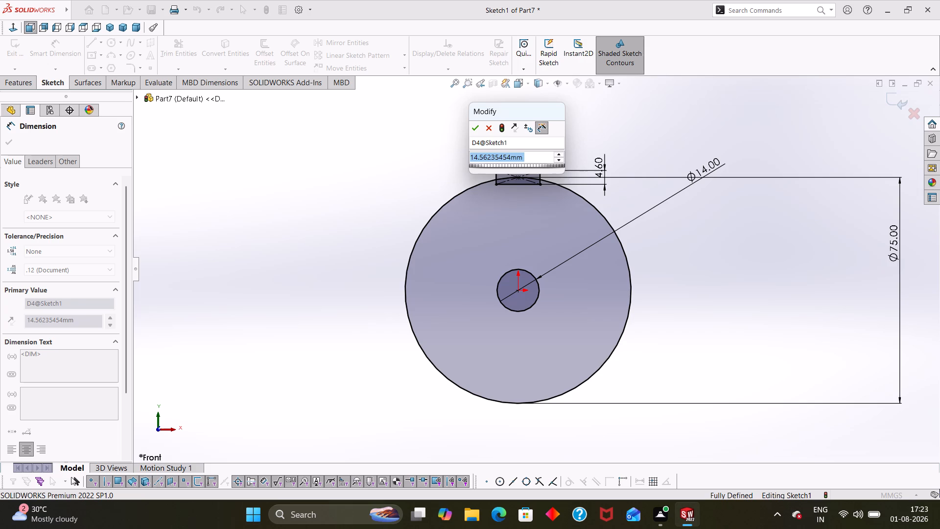
key(5)
key(Return)
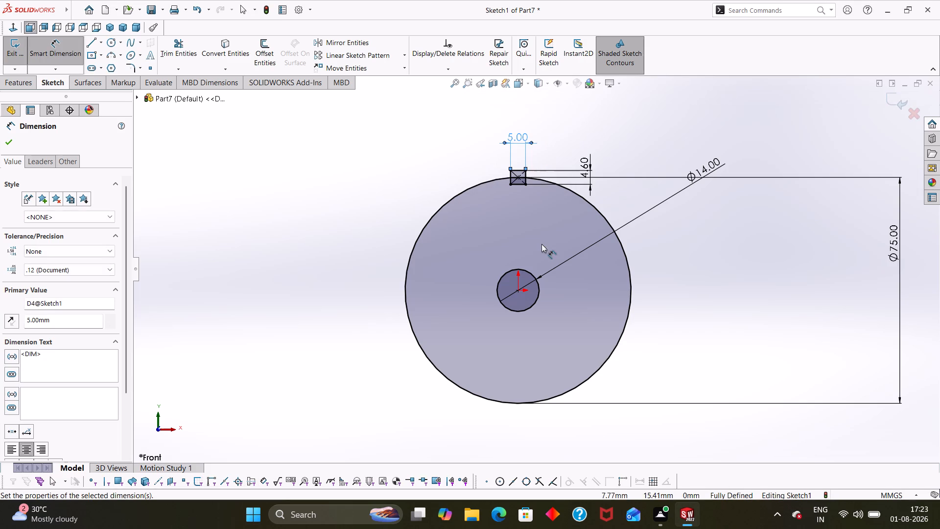
click(593, 129)
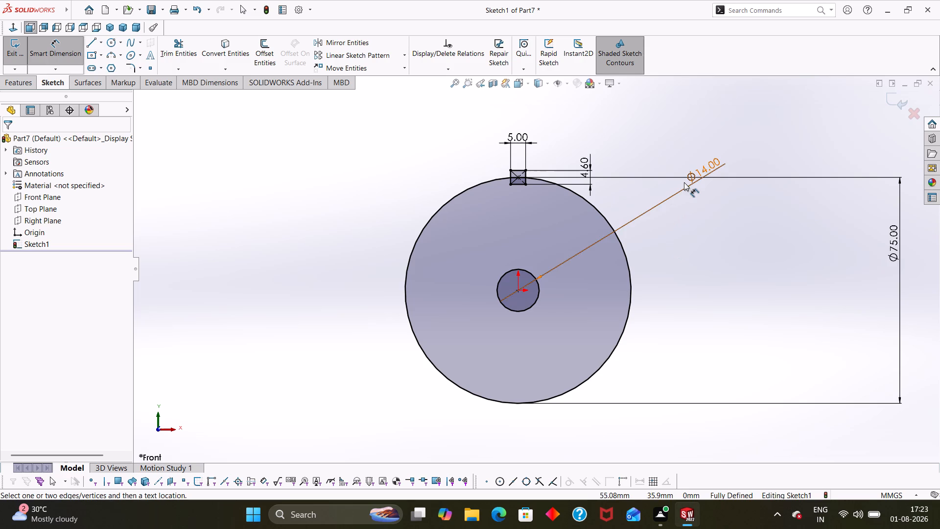
Reposition the bore's 14 mm diameter dimension text closer to the outer circle.
drag(687, 186, 650, 258)
click(698, 318)
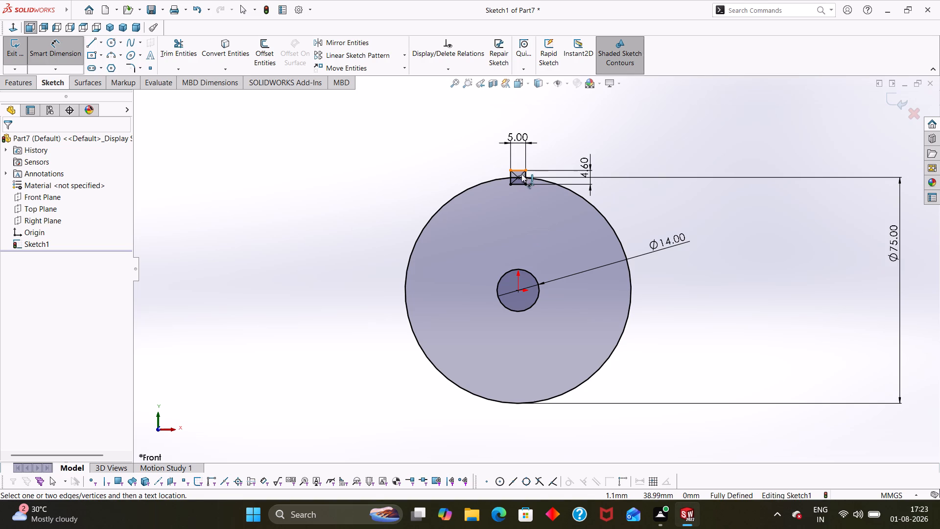
Delete the coincident relations that tie the rectangle's centre point to the outer circle and the rectangle's diagonals.
drag(518, 176, 521, 204)
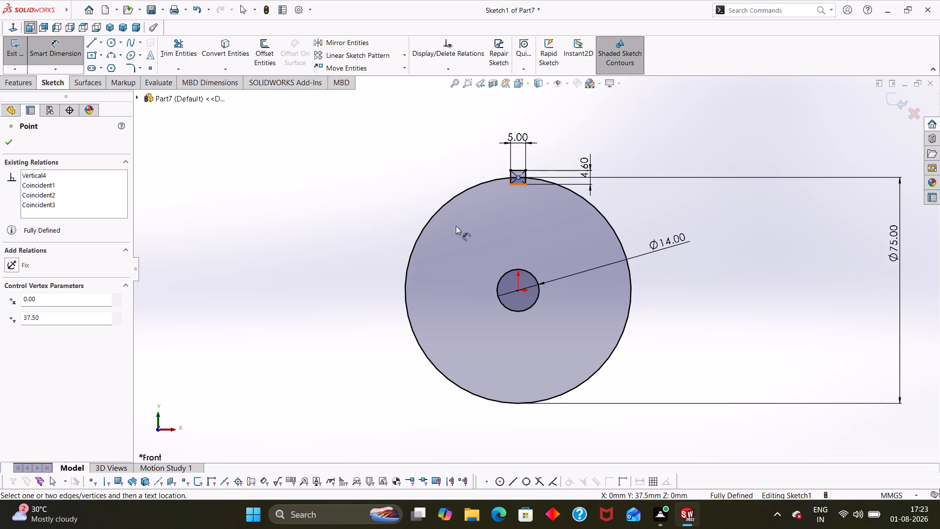
key(Escape)
key(Escape)
key(Escape)
click(518, 176)
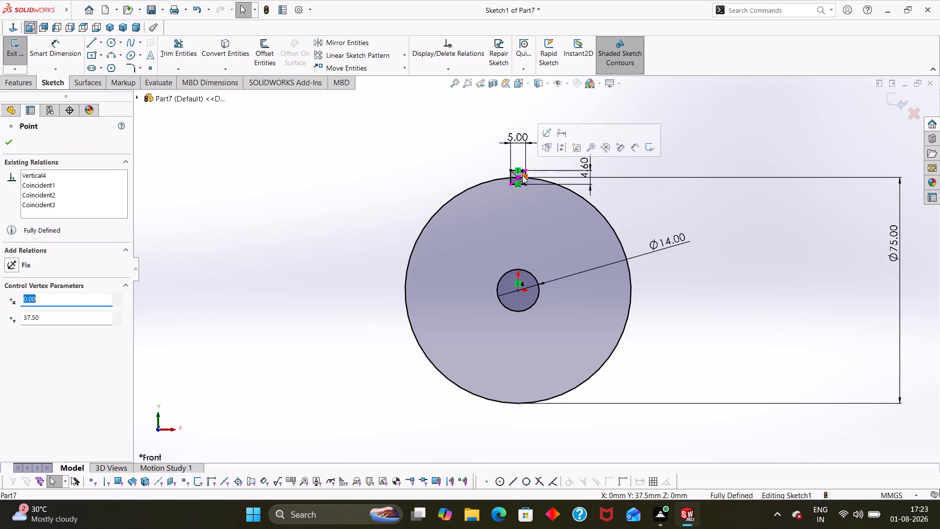
click(526, 176)
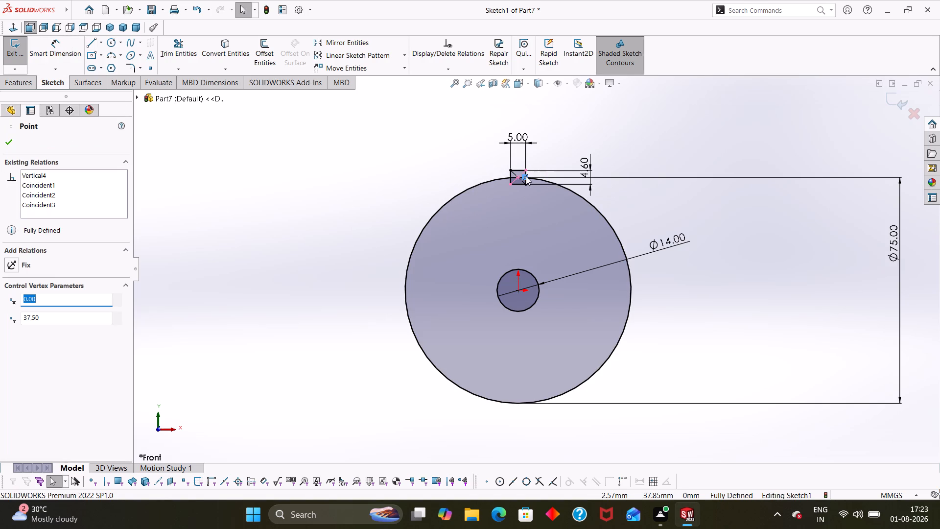
key(Delete)
drag(518, 176, 518, 215)
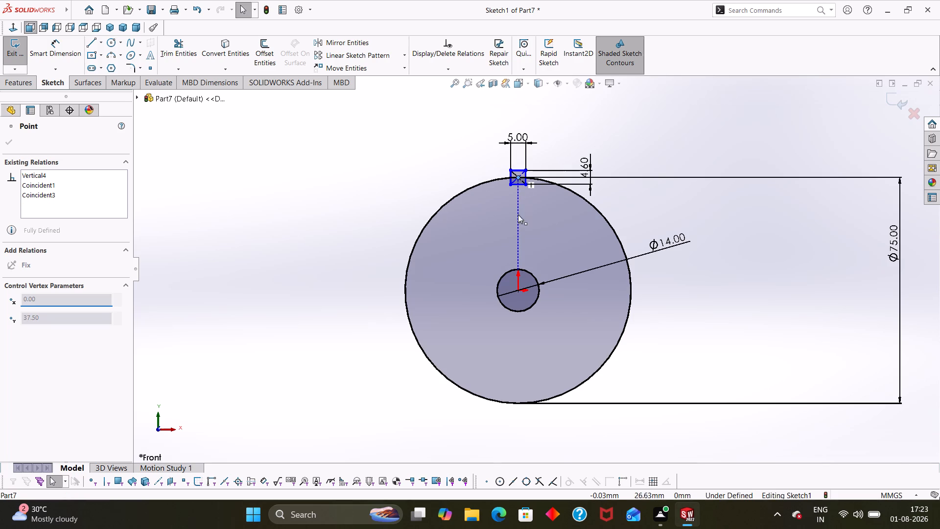
drag(518, 215, 517, 270)
click(517, 270)
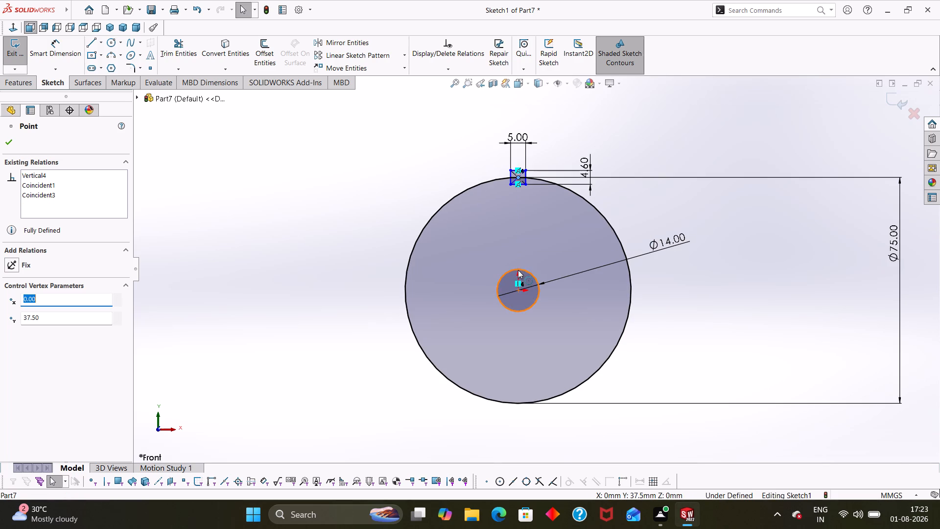
click(517, 185)
key(Delete)
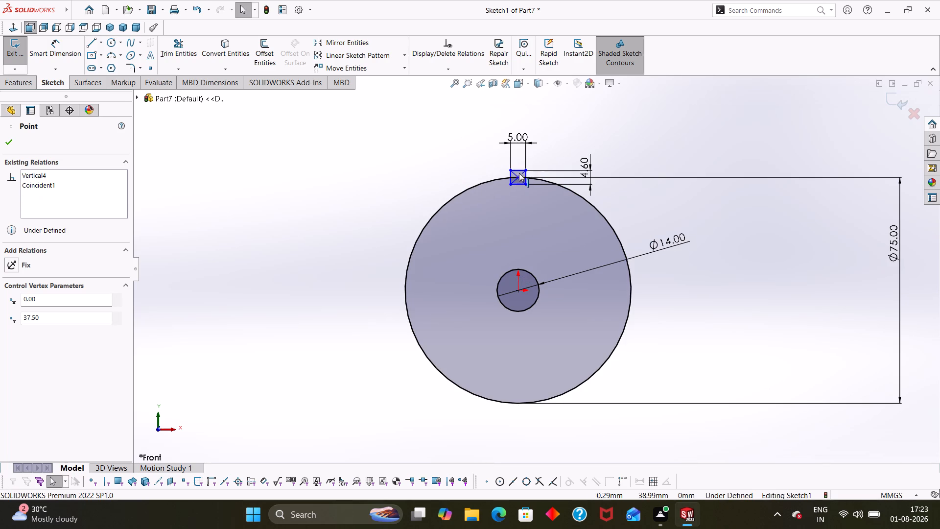
click(518, 177)
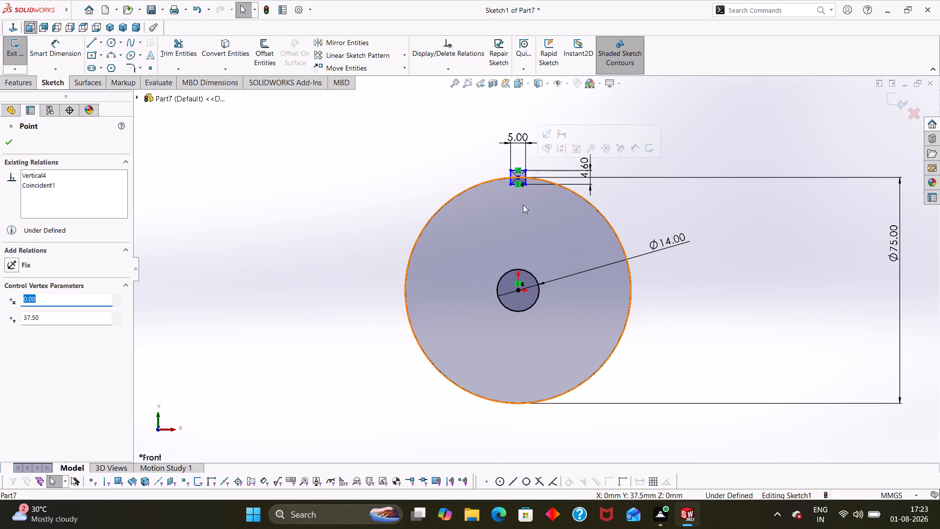
click(517, 169)
key(Delete)
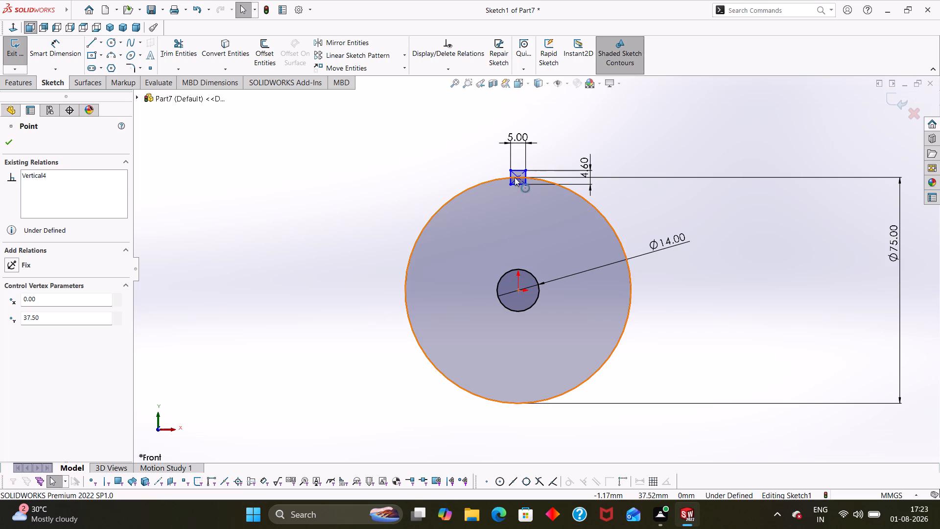
Move the freed centre point down onto the top of the 14 mm bore circle.
drag(518, 175, 519, 272)
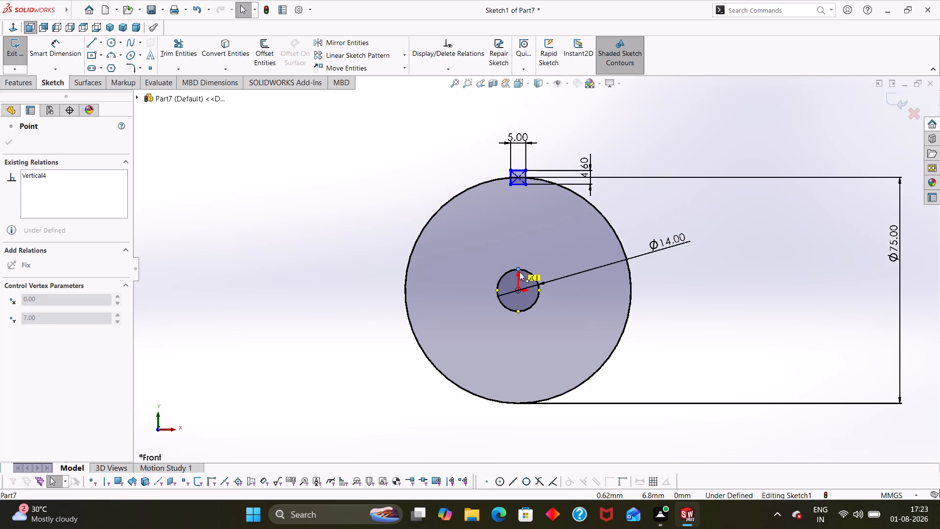
drag(519, 272, 518, 269)
click(518, 268)
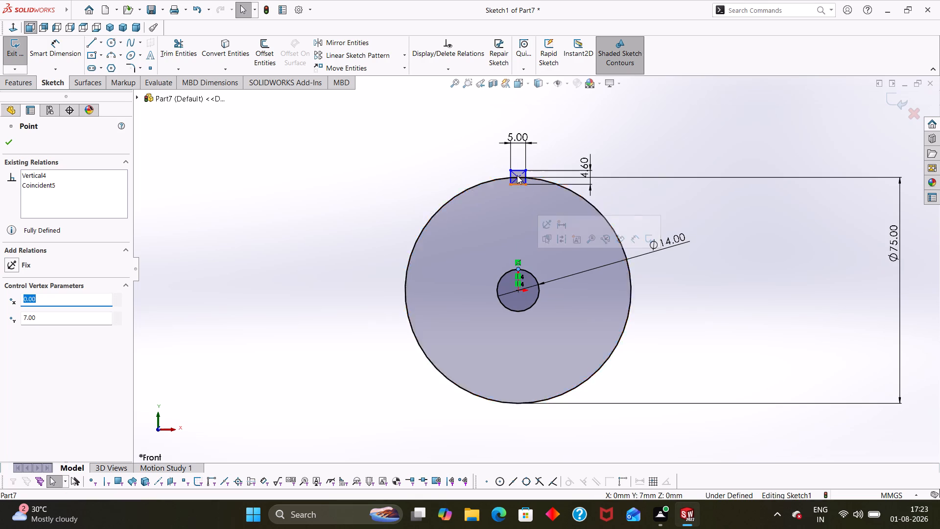
key(Escape)
key(Escape)
key(Escape)
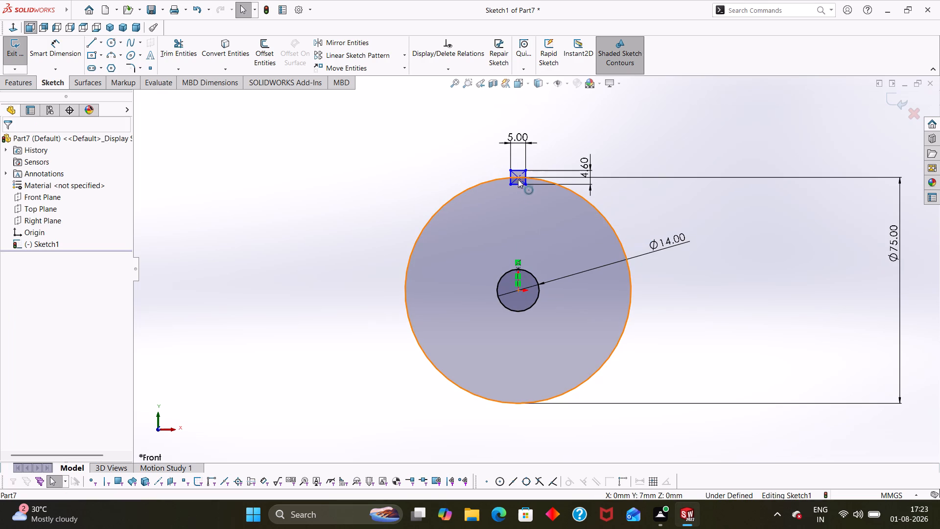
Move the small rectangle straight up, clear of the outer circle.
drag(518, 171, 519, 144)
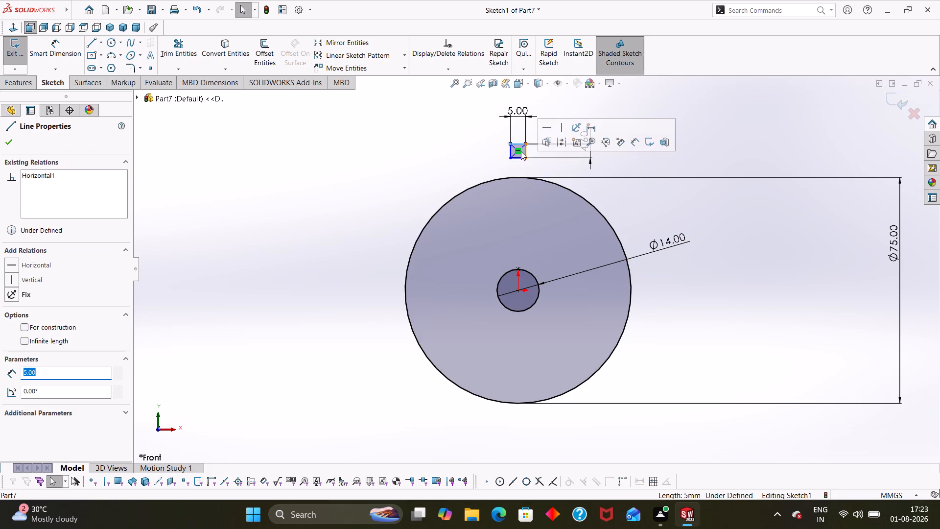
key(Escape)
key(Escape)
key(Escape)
Make the rectangle's centre coincident with the point at the top of the bore circle.
drag(520, 267, 516, 223)
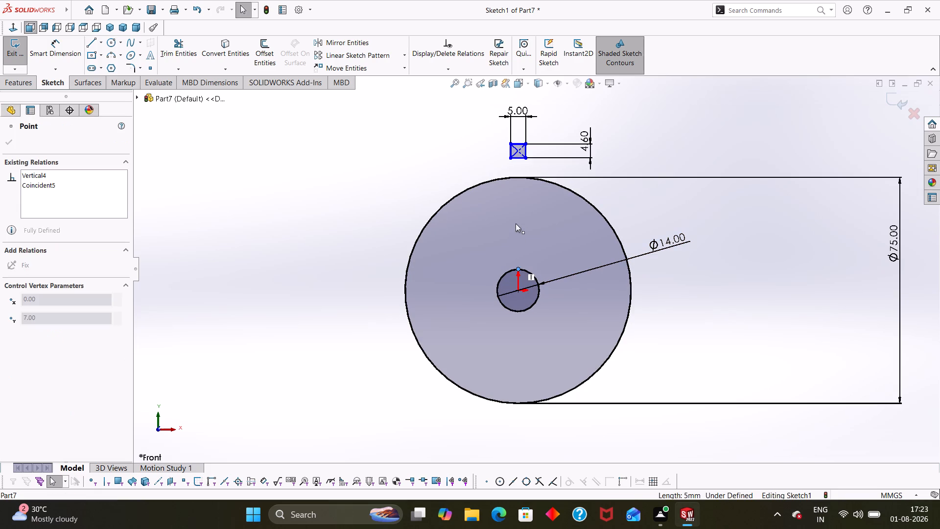
drag(516, 223, 524, 196)
key(Escape)
key(Escape)
key(Escape)
click(519, 150)
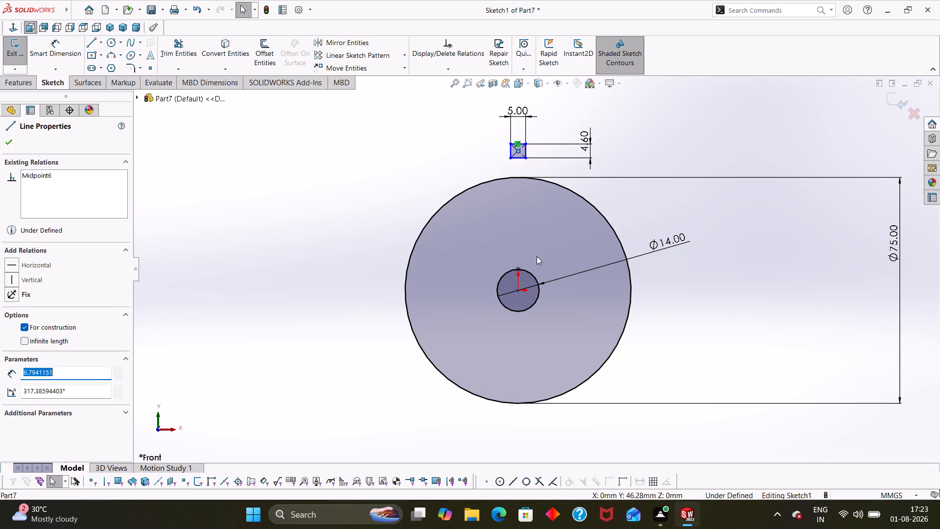
ctrl+click(519, 269)
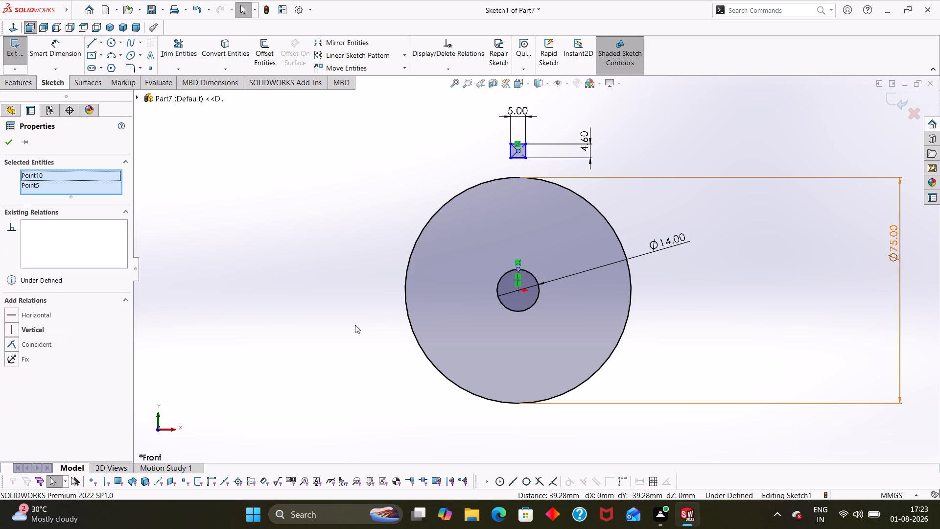
click(12, 345)
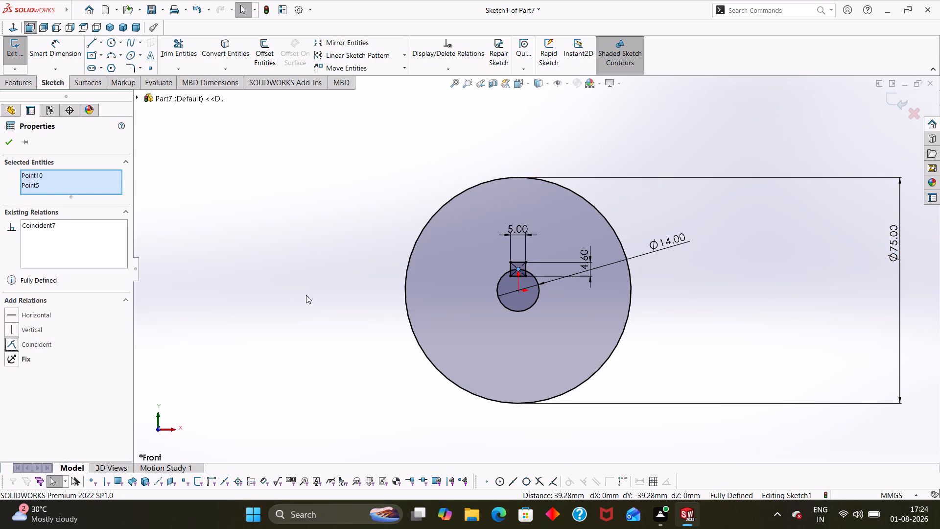
click(342, 328)
Trim the rectangle's bottom edge, side ends and diagonals inside the bore circle, accepting deletion of the associated dimension.
scroll(557, 282, down, 5)
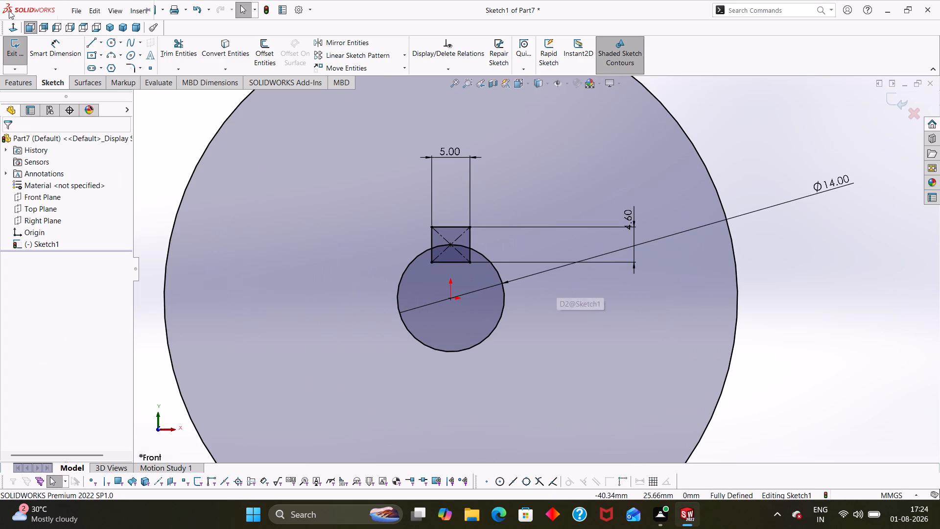
click(185, 48)
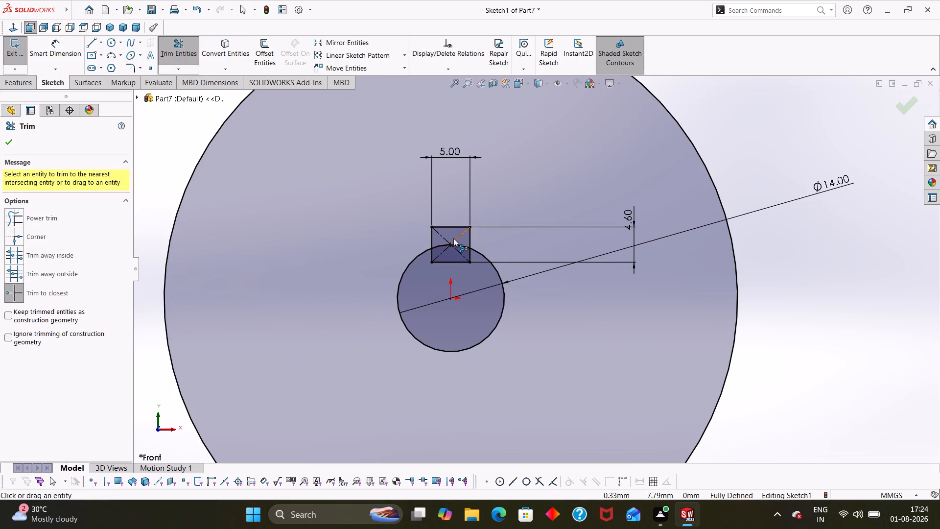
click(452, 258)
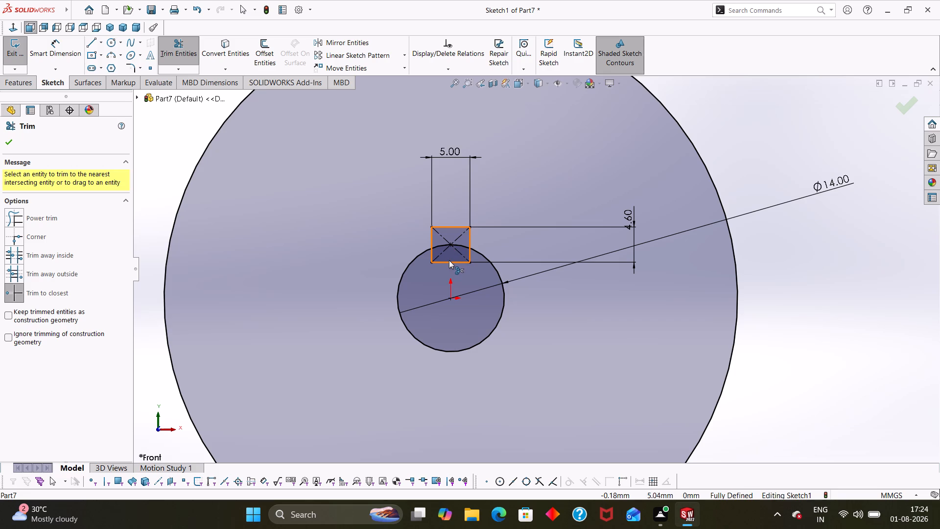
click(448, 262)
click(445, 250)
click(431, 258)
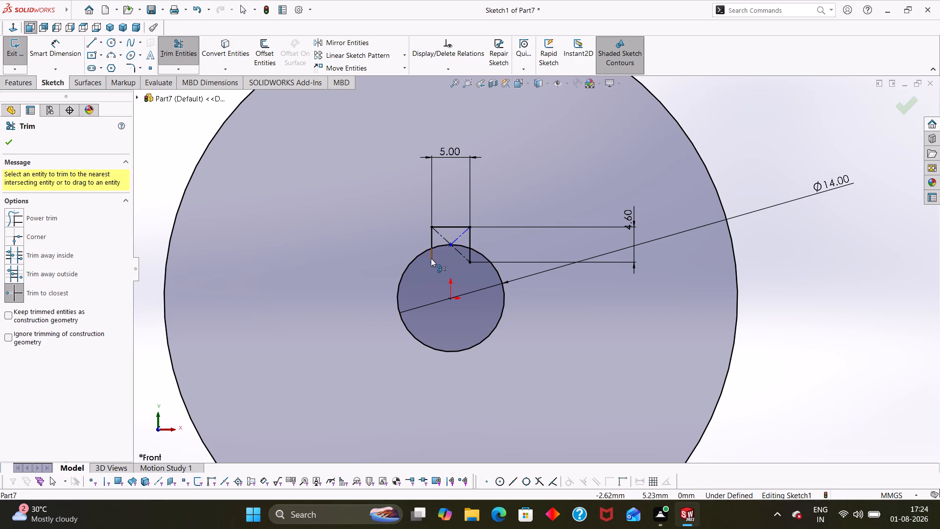
click(461, 252)
click(488, 272)
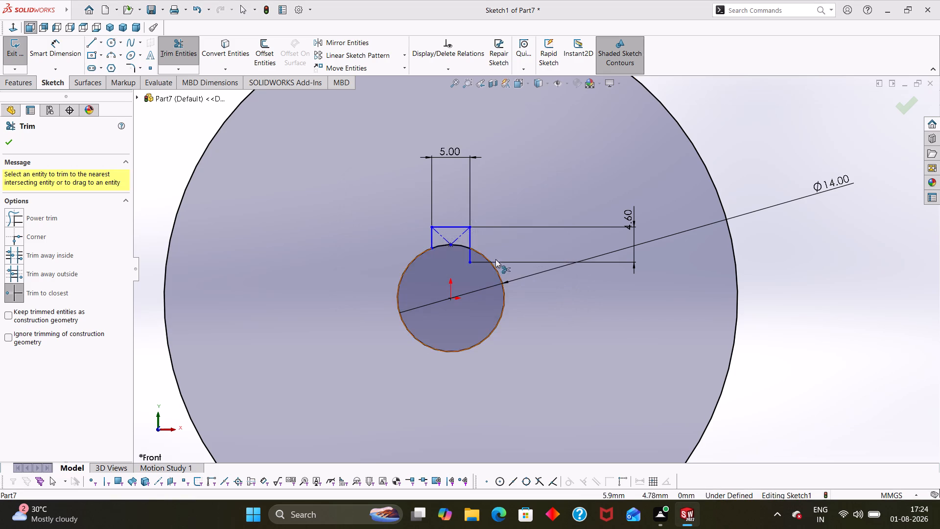
click(471, 254)
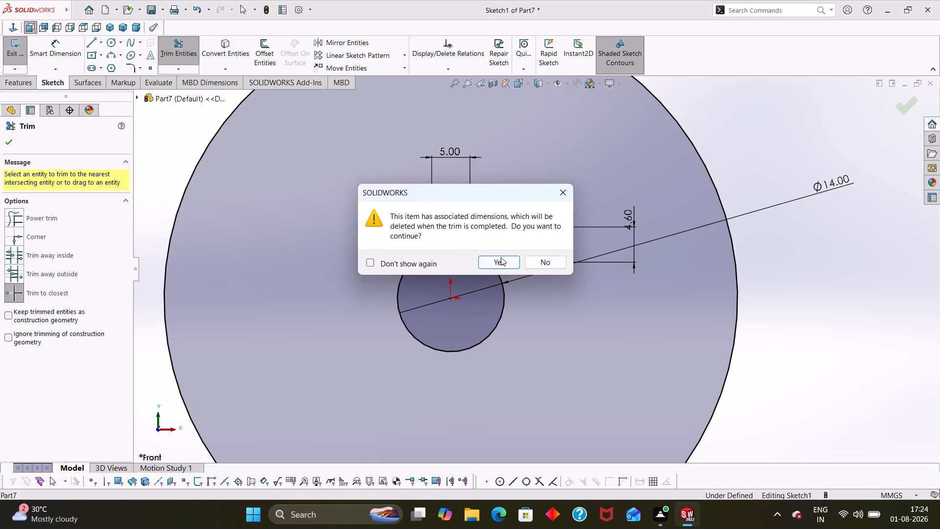
click(501, 257)
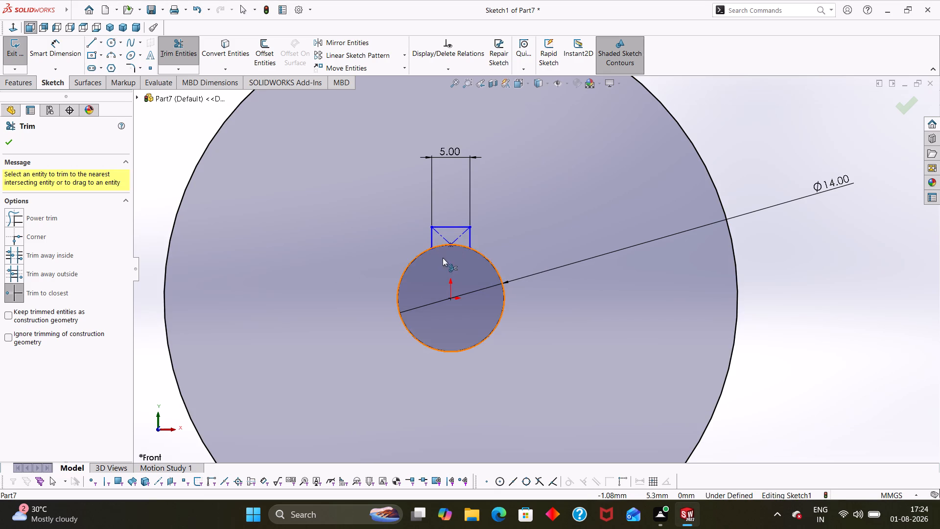
Trim the bore arc between the rectangle's sides and the remaining construction diagonals to leave an open keyway profile.
click(440, 246)
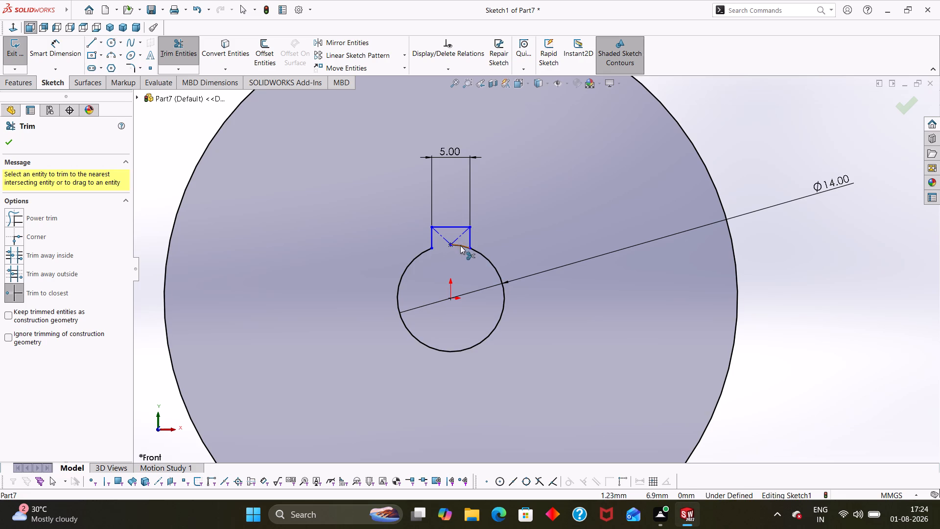
click(461, 245)
click(457, 240)
click(445, 239)
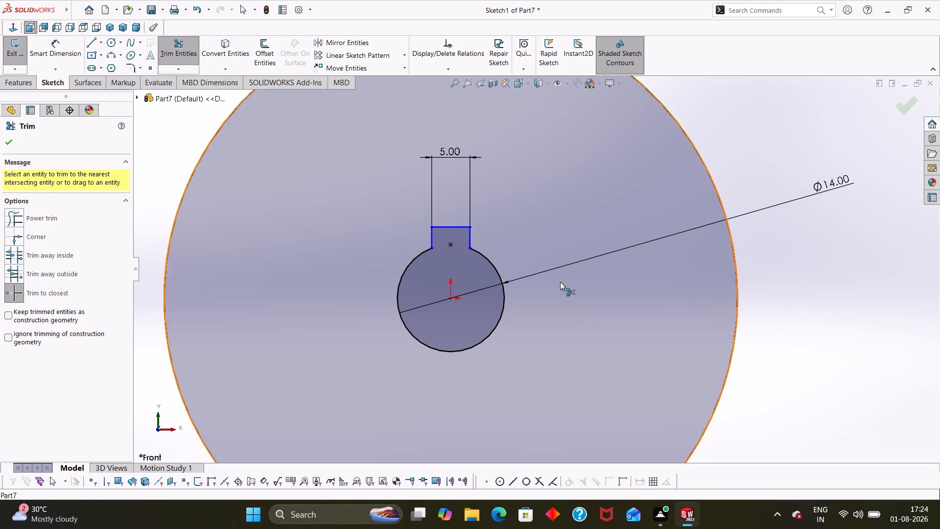
key(Escape)
key(Escape)
key(Escape)
key(Escape)
Extrude the disc profile with its keyed bore to a blind depth of 3 mm.
scroll(770, 300, up, 4)
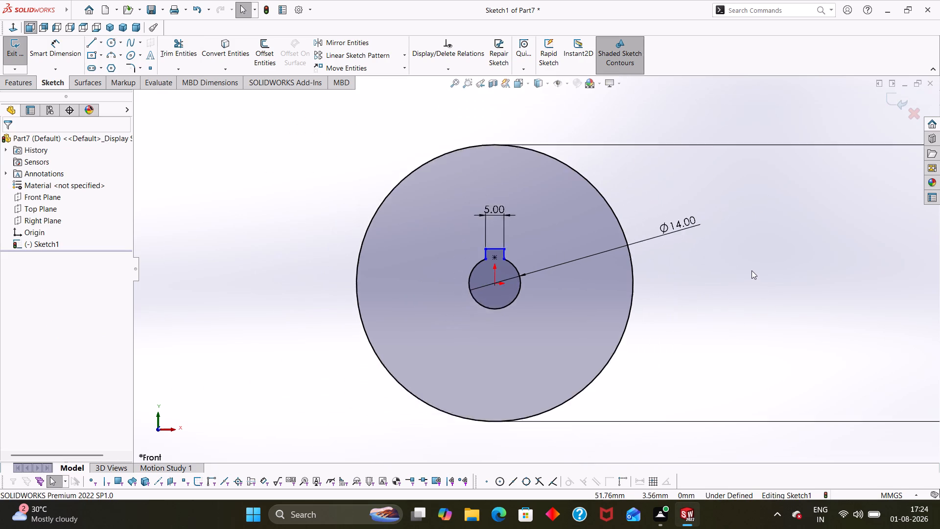
scroll(752, 270, up, 1)
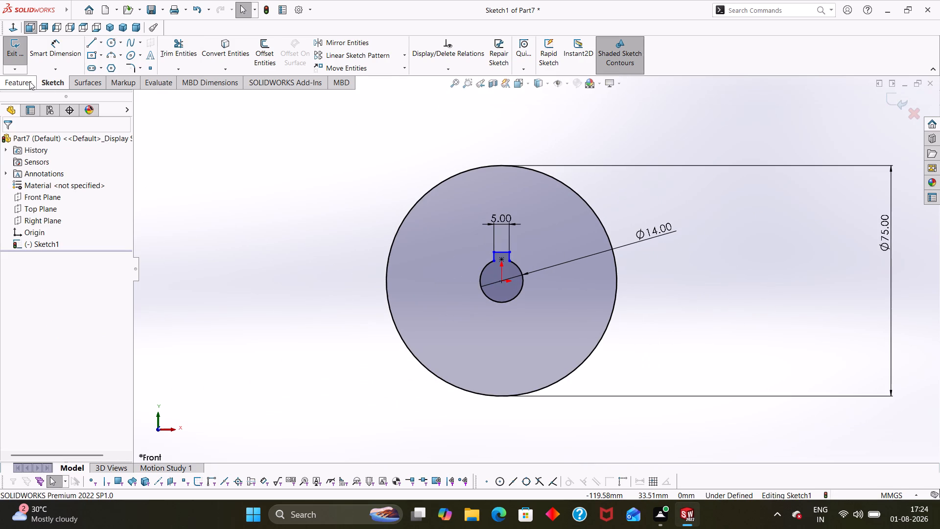
click(27, 80)
click(4, 60)
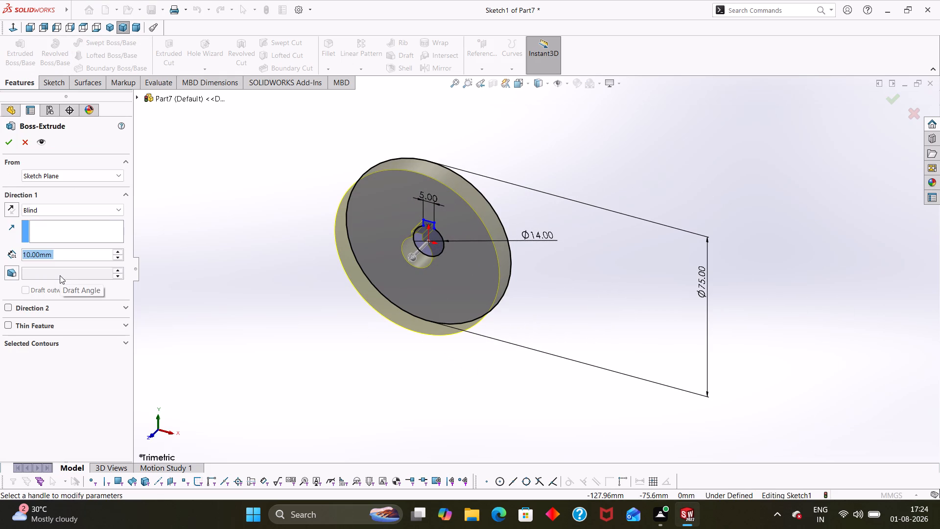
key(3)
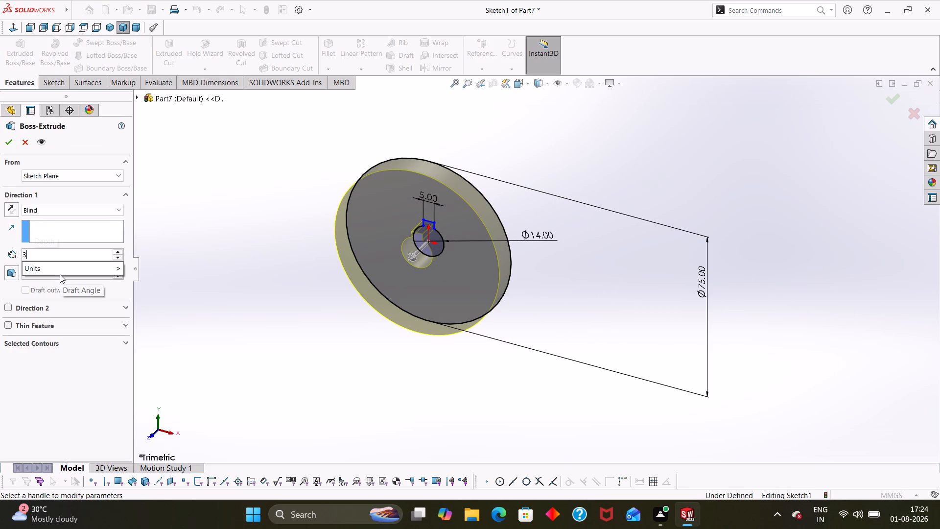
key(Return)
click(13, 139)
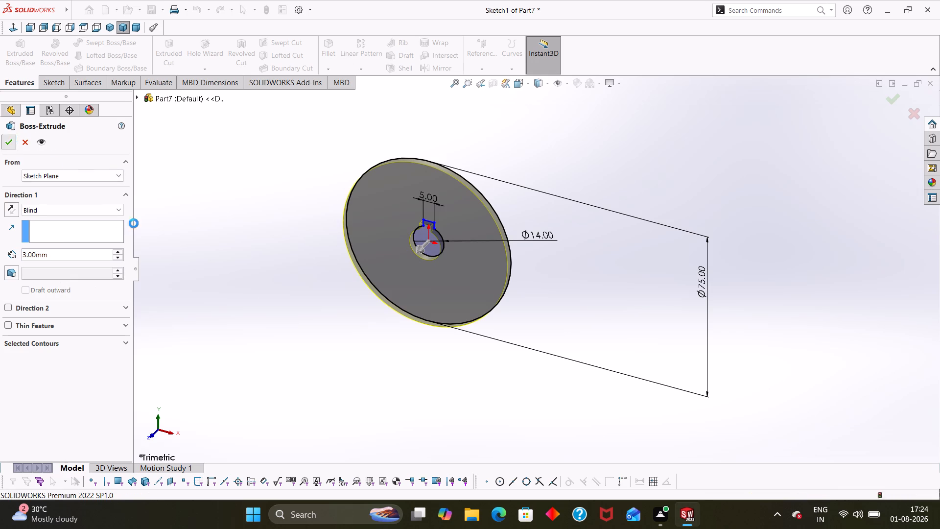
click(399, 361)
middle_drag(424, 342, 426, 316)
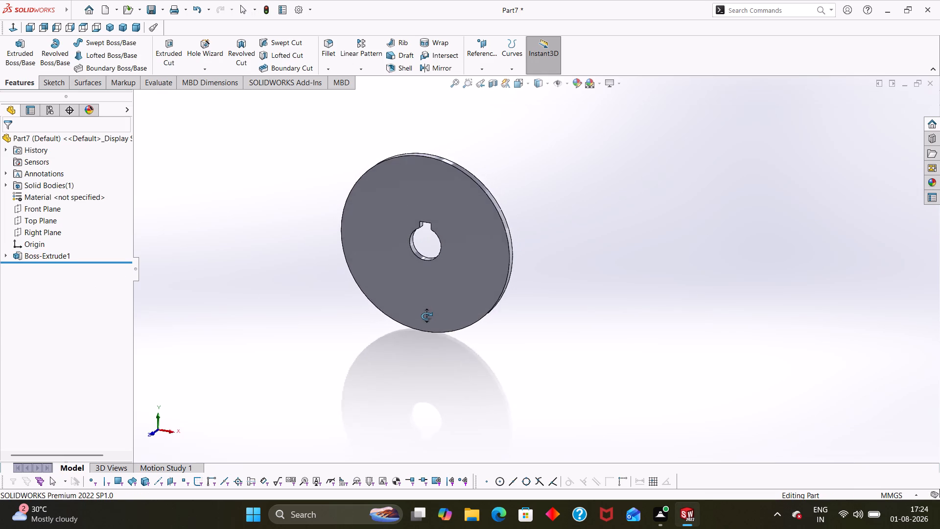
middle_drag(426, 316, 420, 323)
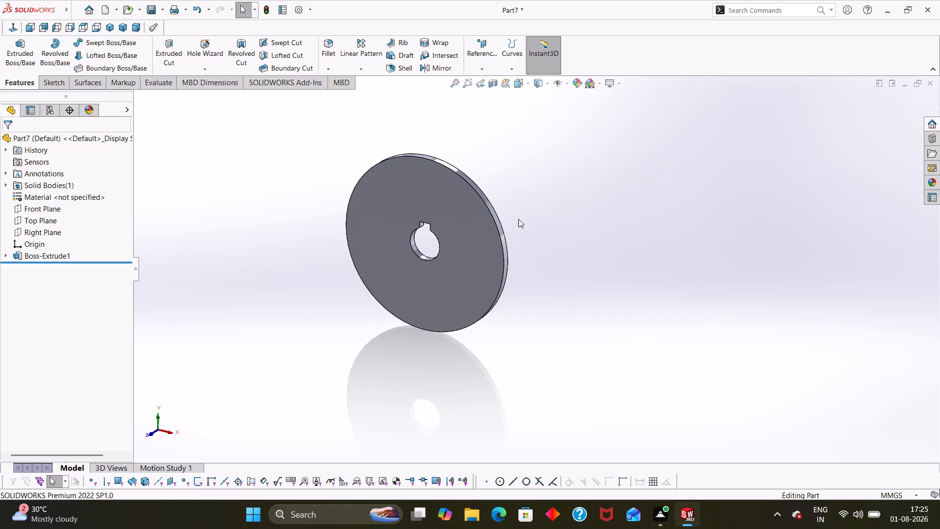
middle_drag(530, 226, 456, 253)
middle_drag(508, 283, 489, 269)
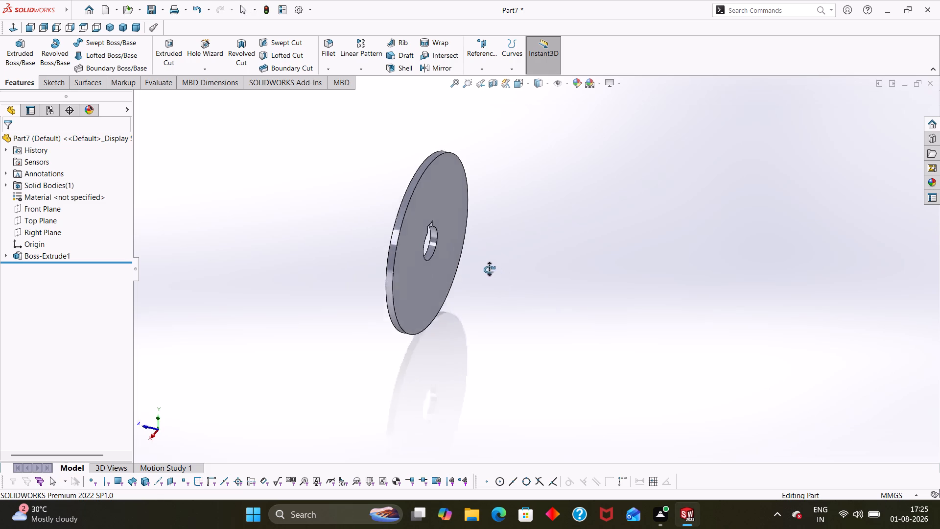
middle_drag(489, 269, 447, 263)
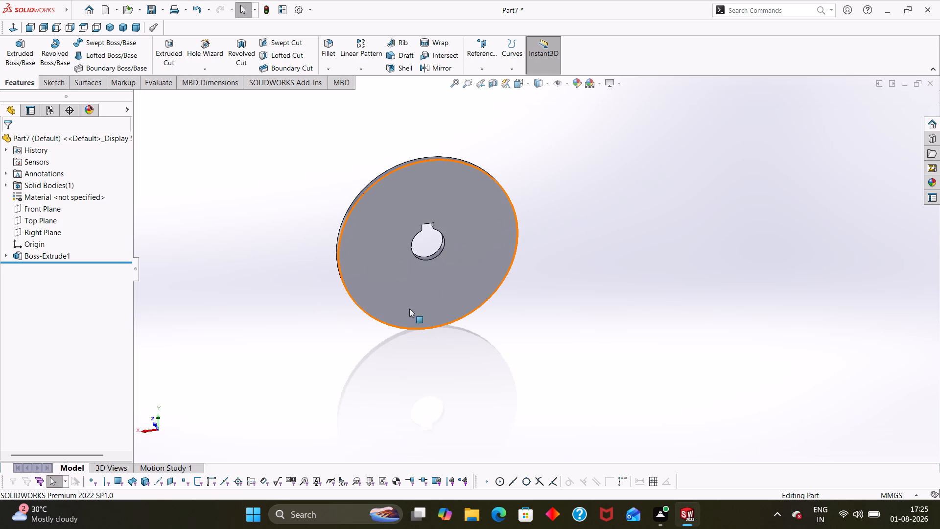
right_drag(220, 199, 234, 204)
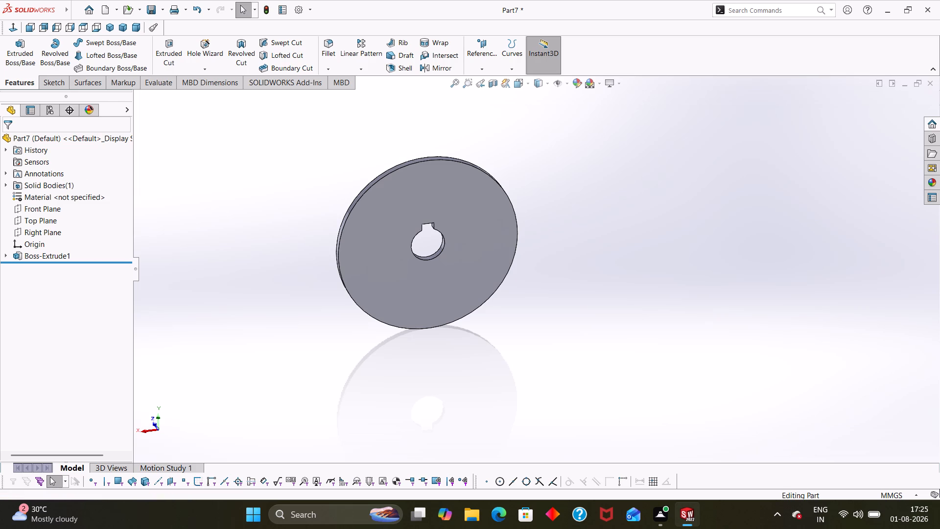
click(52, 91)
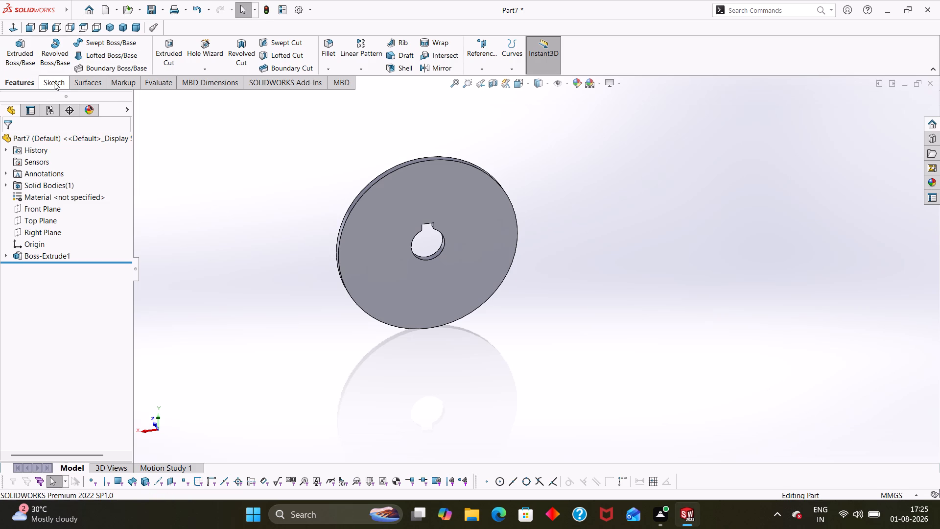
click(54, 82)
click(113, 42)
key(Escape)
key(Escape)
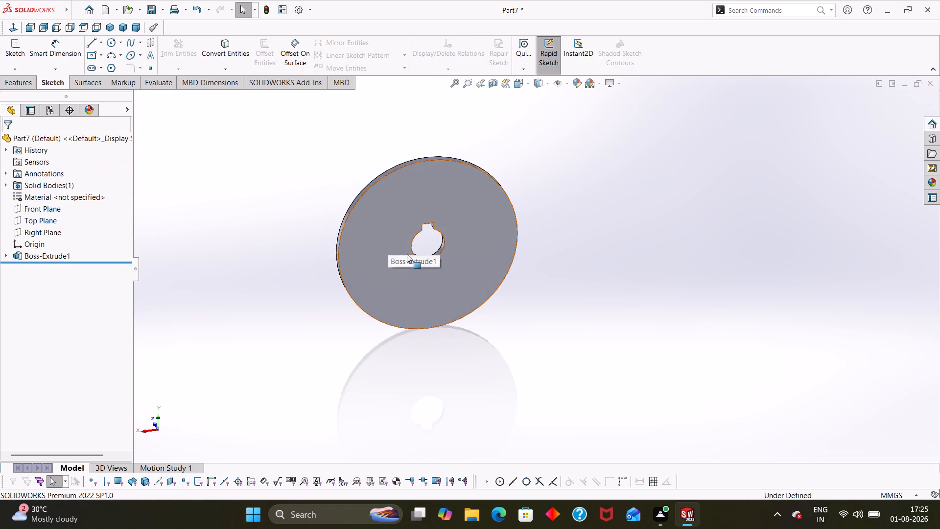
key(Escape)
Start a sketch on the disc's face and draw a circle about 23.5 mm in diameter centred on the origin.
click(369, 226)
click(415, 197)
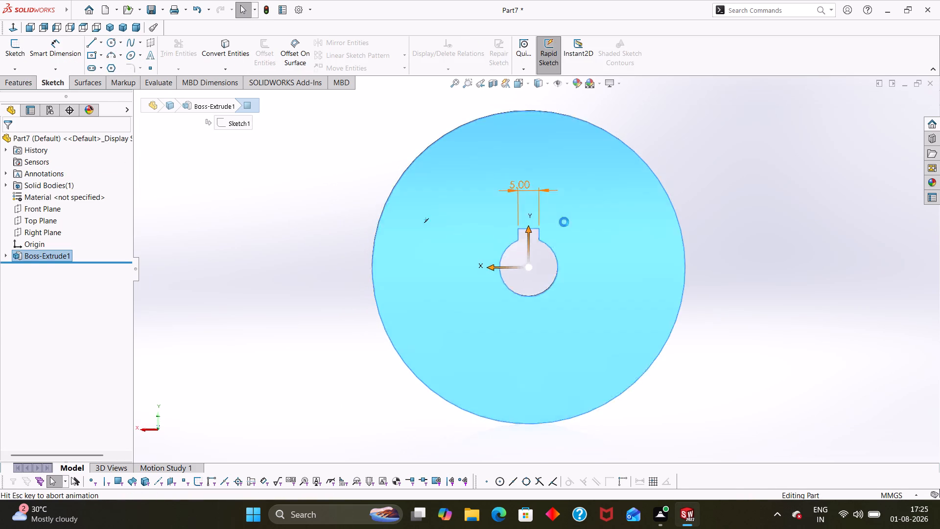
right_drag(191, 235, 286, 242)
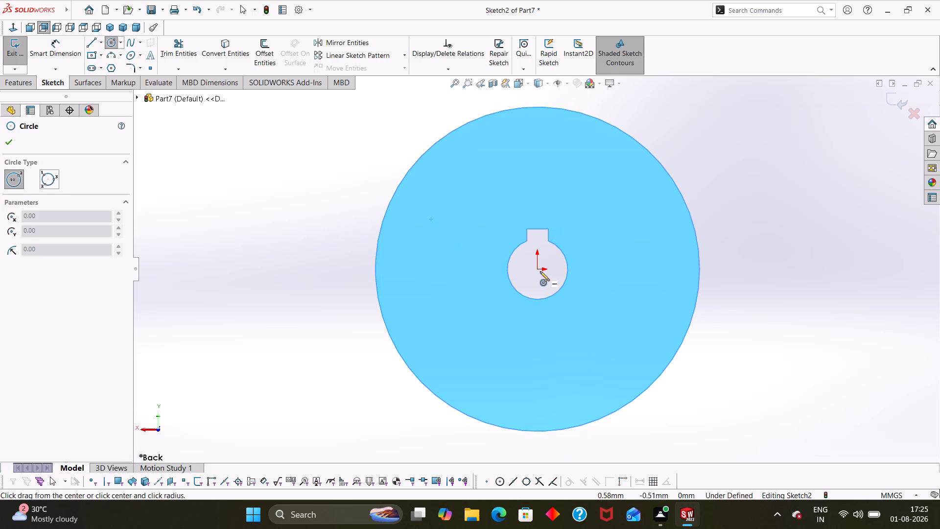
click(539, 271)
click(559, 315)
key(Escape)
key(Escape)
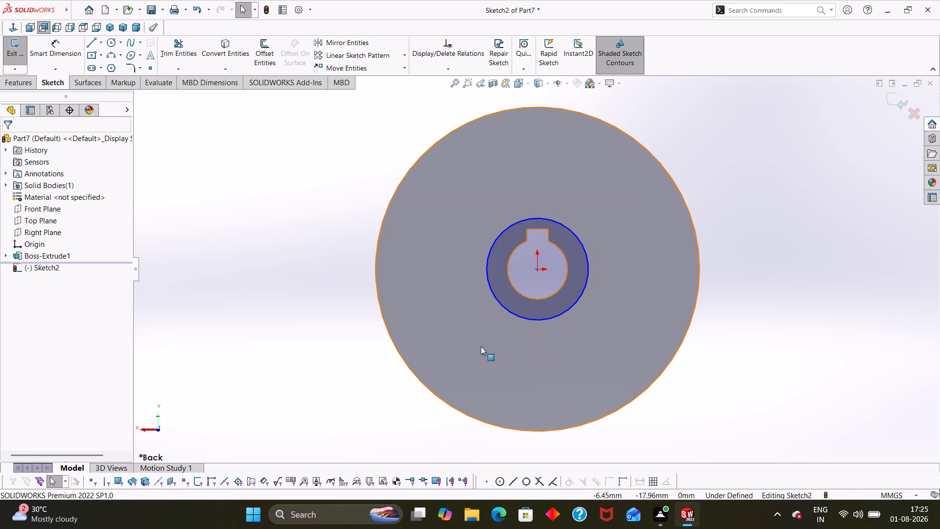
Dimension the hub circle's diameter to 25 mm.
right_drag(339, 353, 344, 226)
click(589, 271)
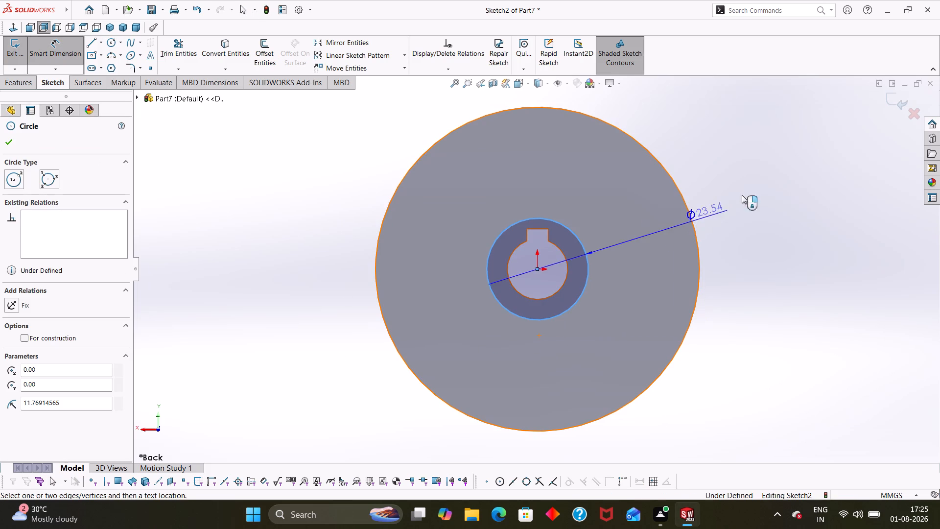
click(749, 187)
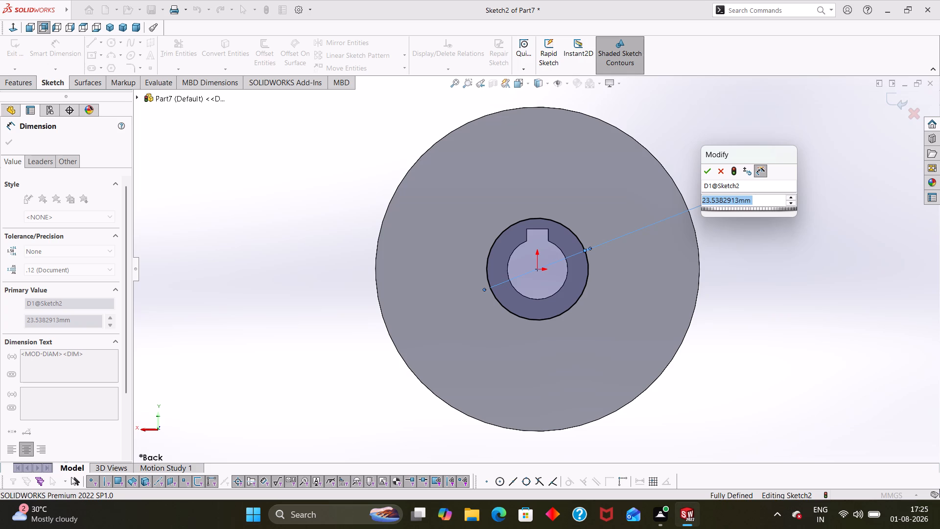
text(25)
key(Return)
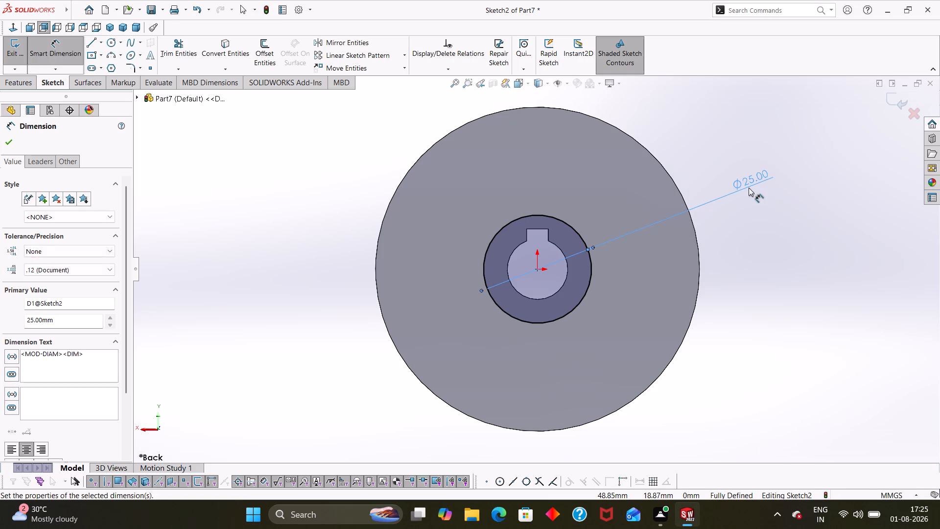
click(743, 280)
Extrude the hub circle to a blind depth of 16 mm, merged with the disc.
middle_drag(743, 279, 754, 243)
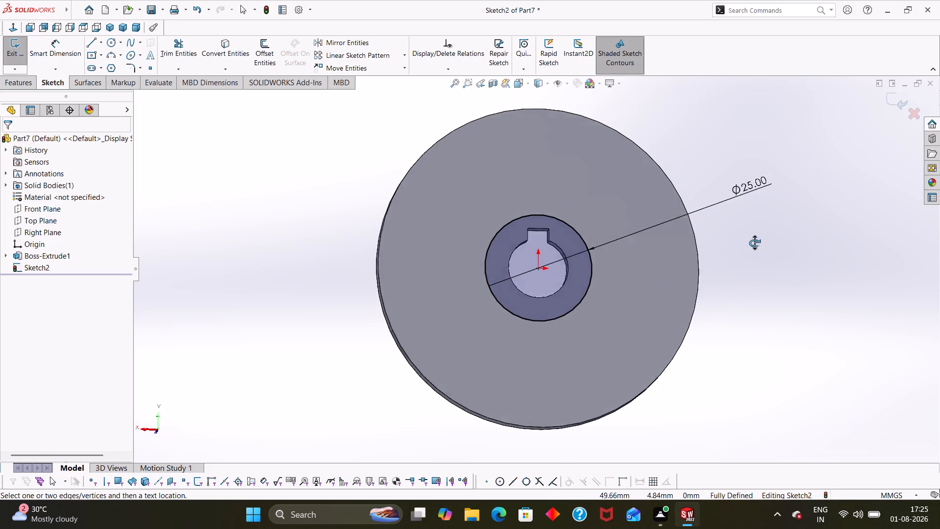
middle_drag(754, 243, 776, 253)
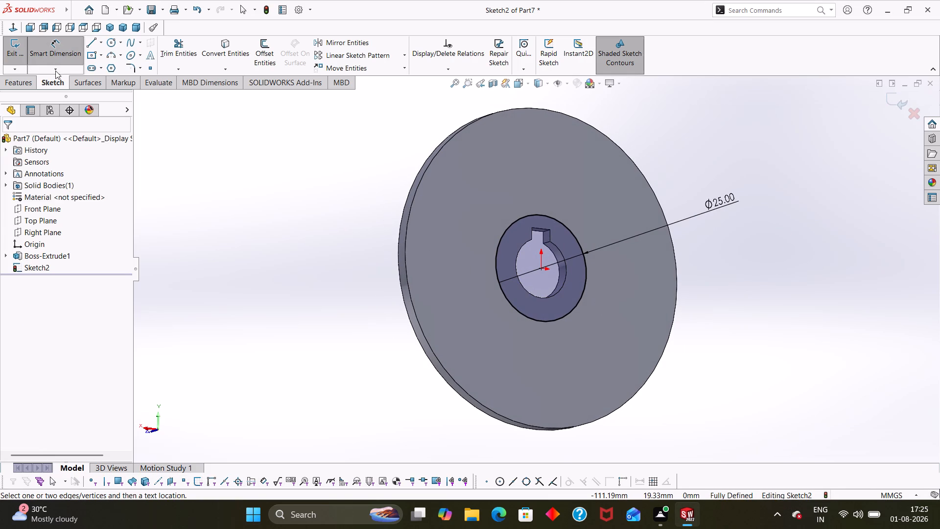
click(60, 83)
click(27, 83)
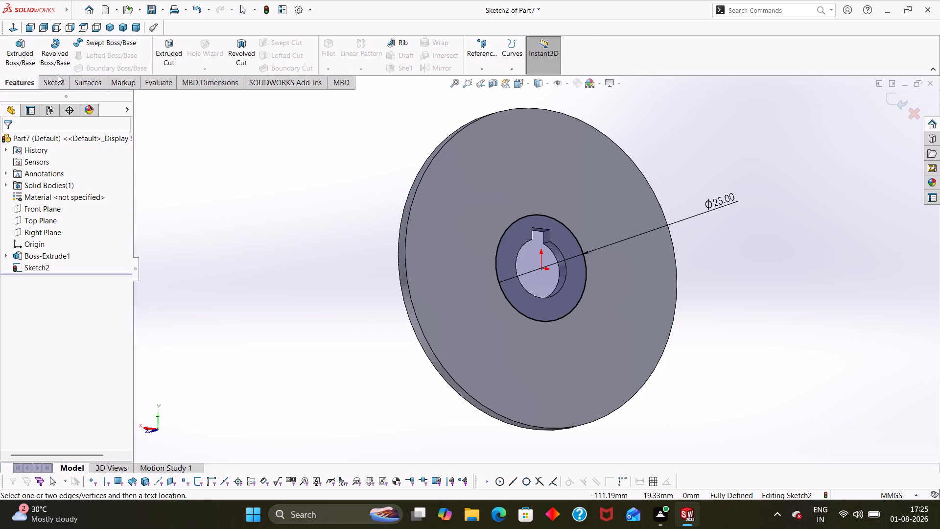
click(22, 50)
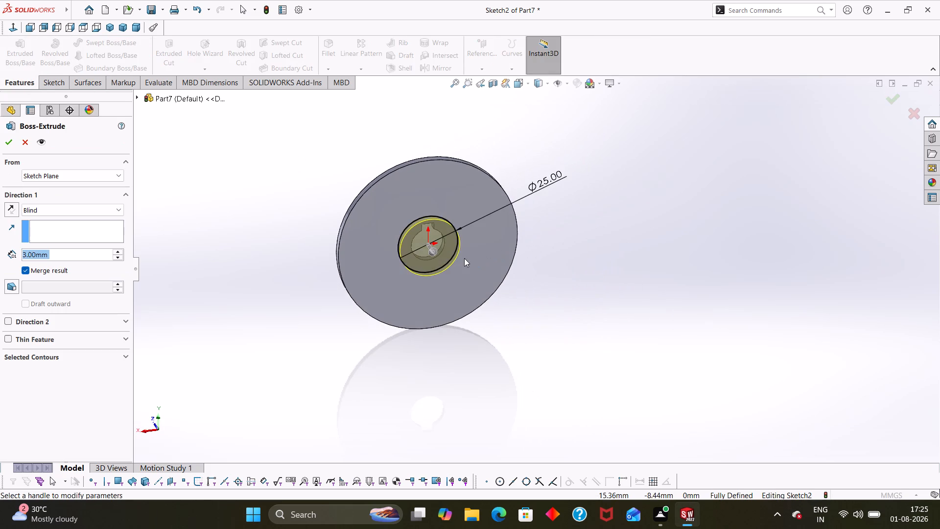
text(16)
key(Return)
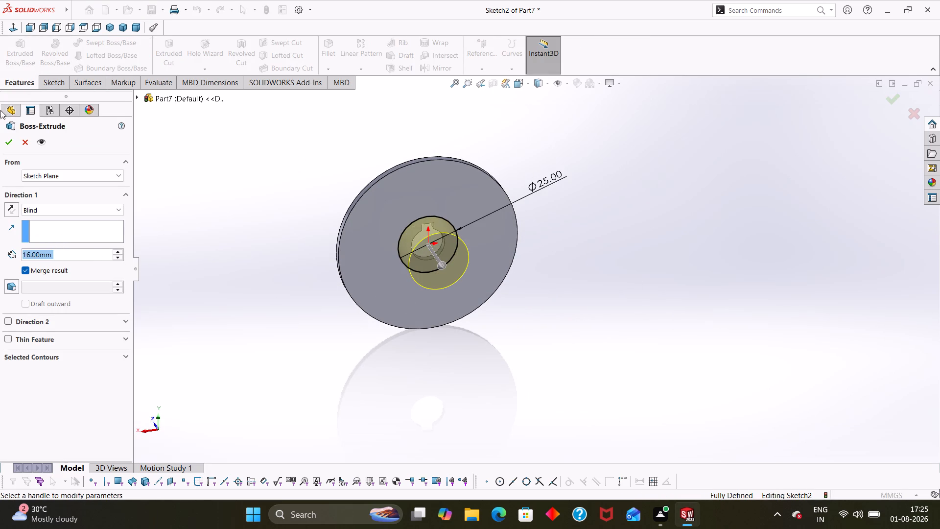
click(11, 145)
click(321, 307)
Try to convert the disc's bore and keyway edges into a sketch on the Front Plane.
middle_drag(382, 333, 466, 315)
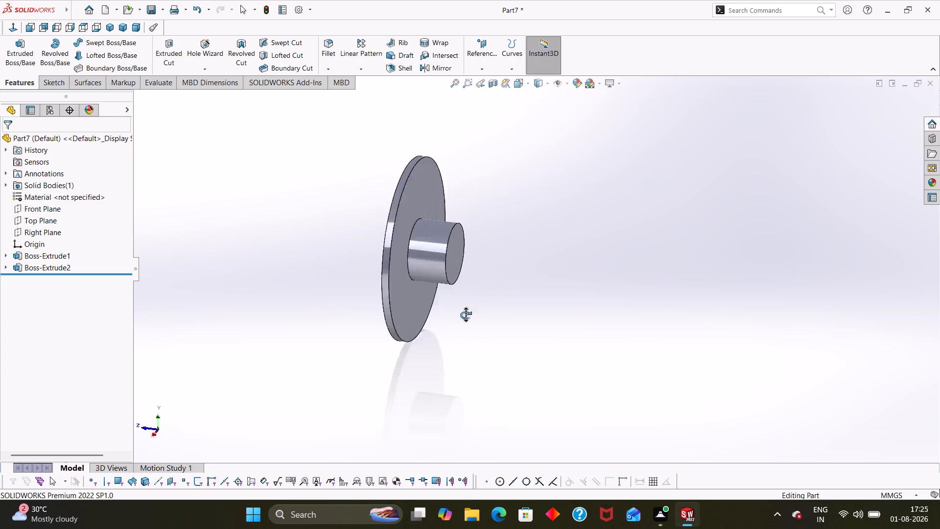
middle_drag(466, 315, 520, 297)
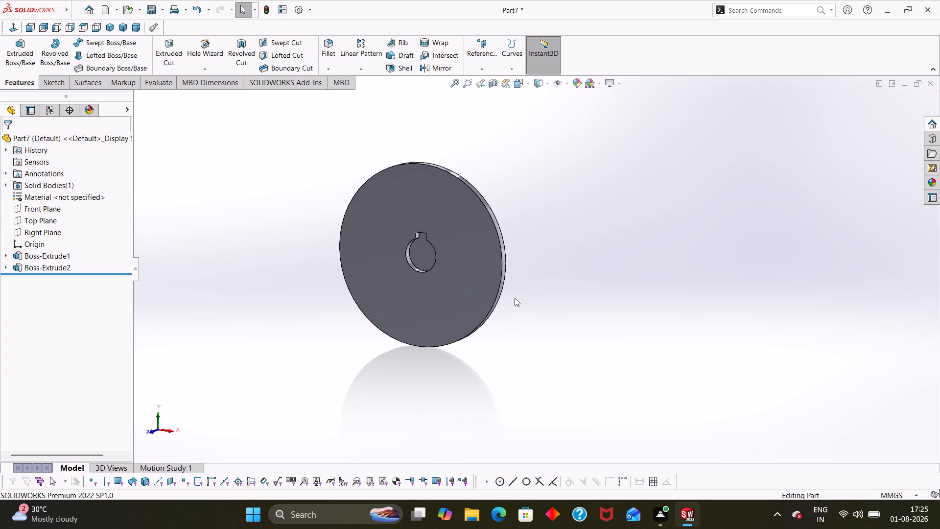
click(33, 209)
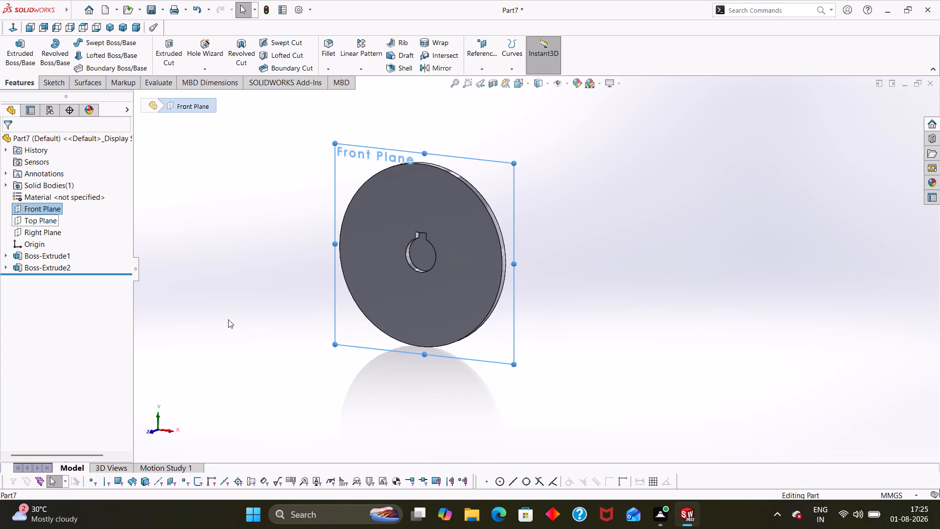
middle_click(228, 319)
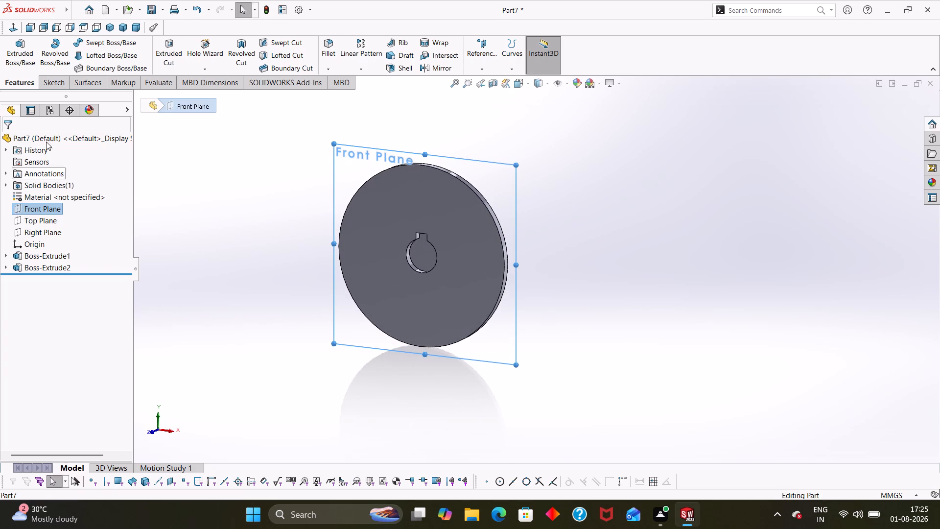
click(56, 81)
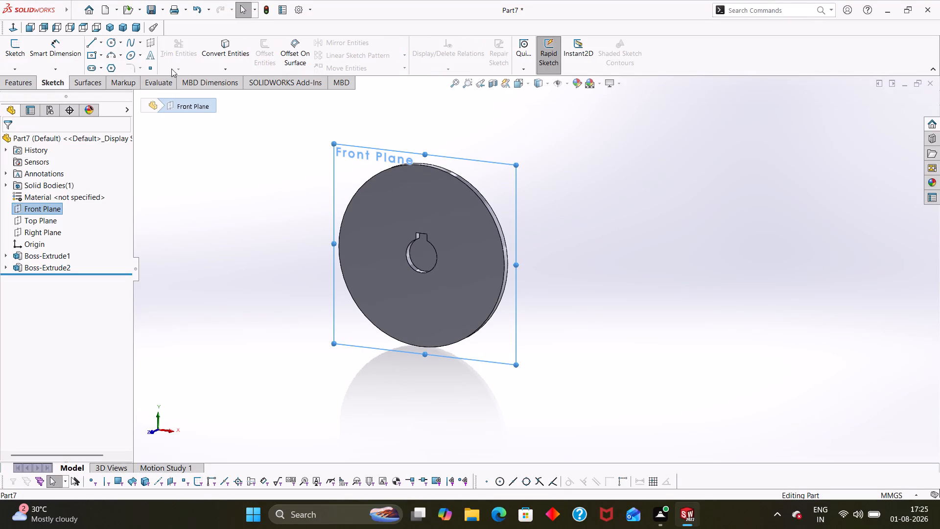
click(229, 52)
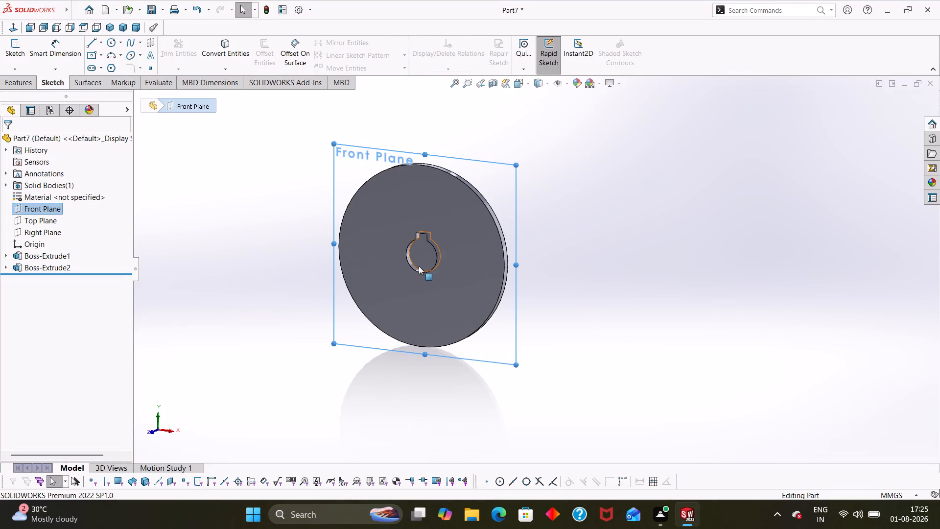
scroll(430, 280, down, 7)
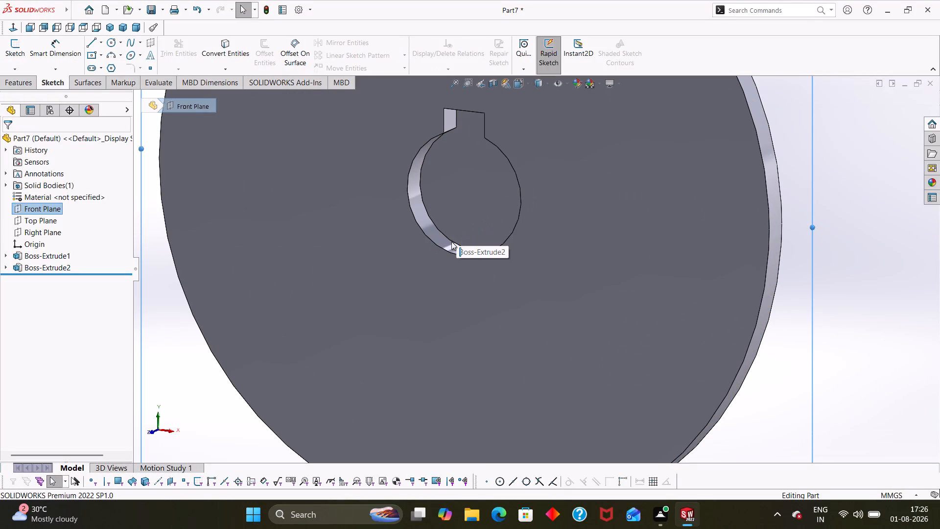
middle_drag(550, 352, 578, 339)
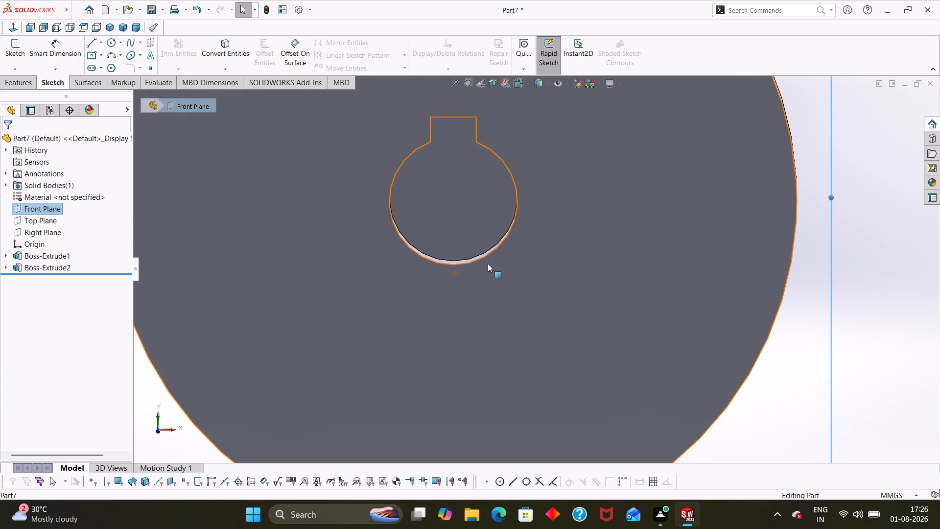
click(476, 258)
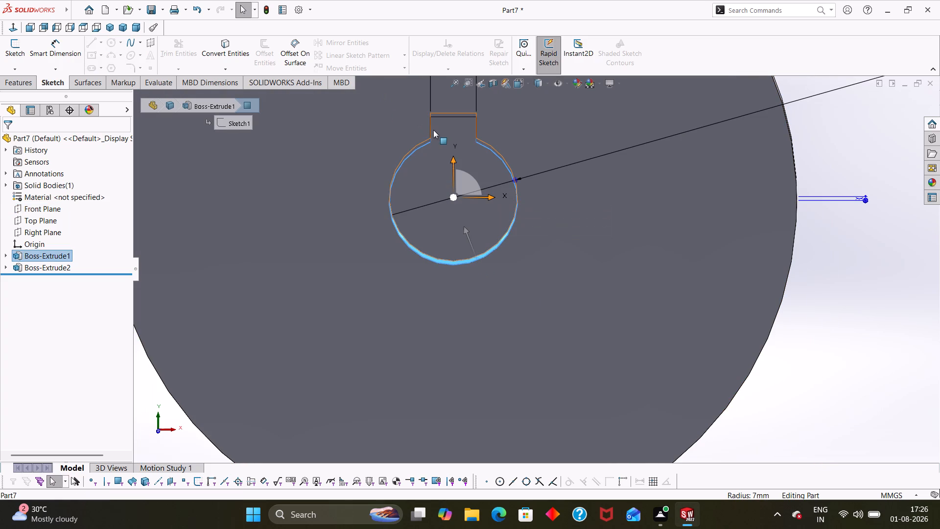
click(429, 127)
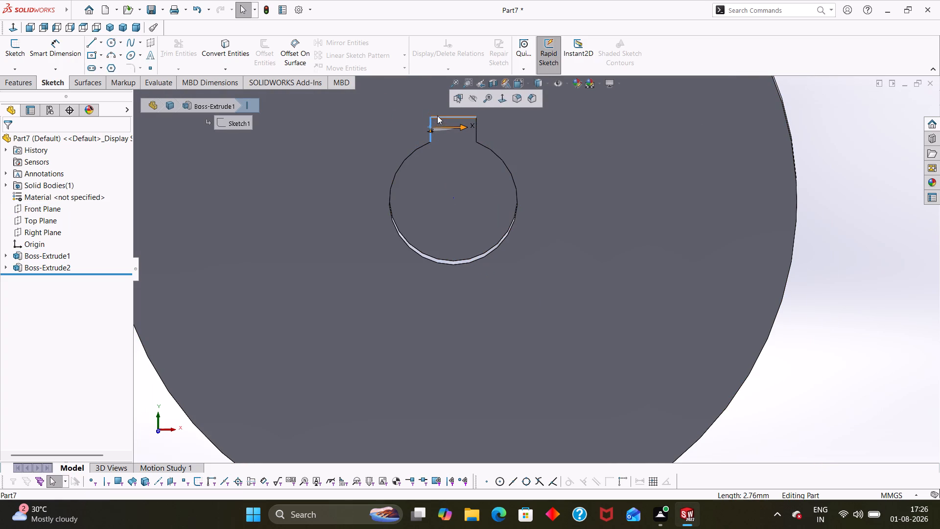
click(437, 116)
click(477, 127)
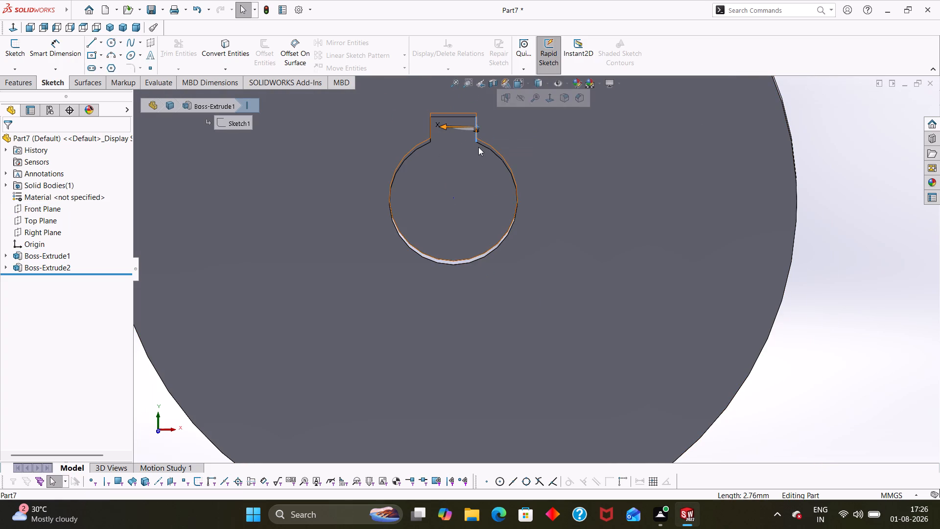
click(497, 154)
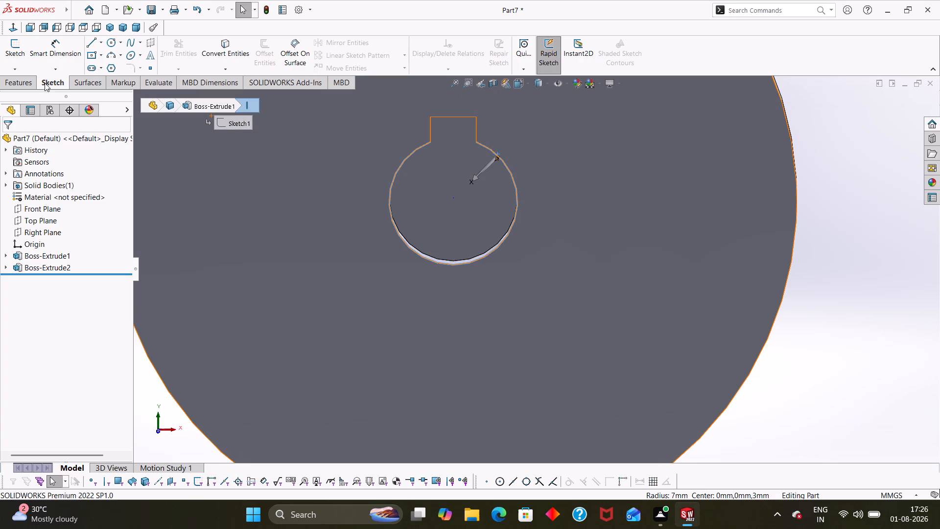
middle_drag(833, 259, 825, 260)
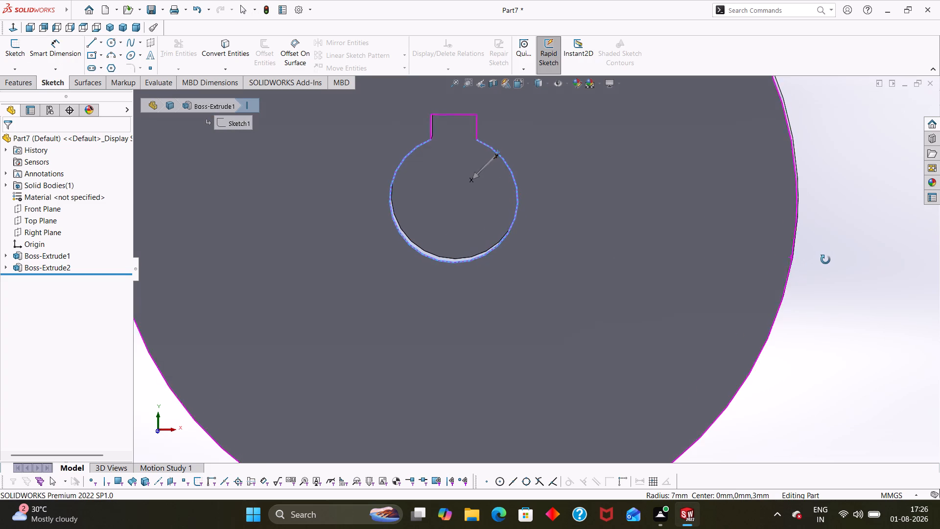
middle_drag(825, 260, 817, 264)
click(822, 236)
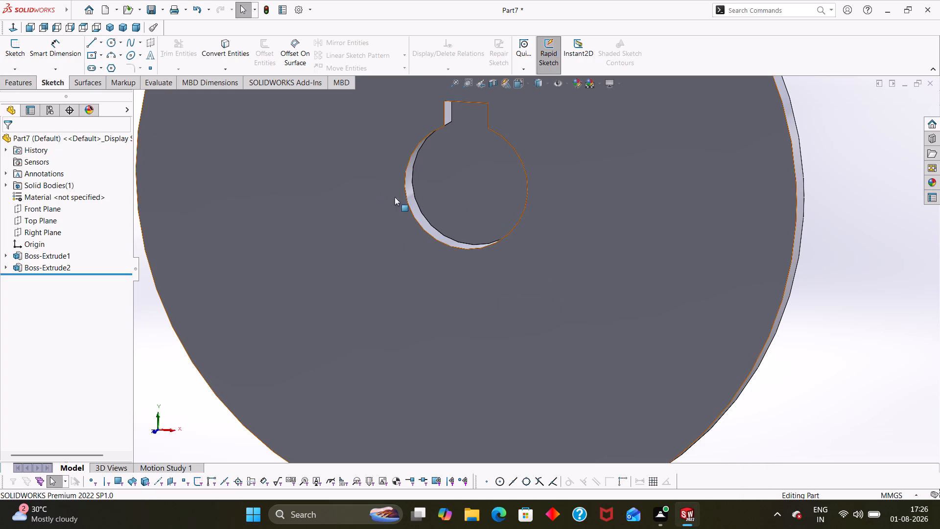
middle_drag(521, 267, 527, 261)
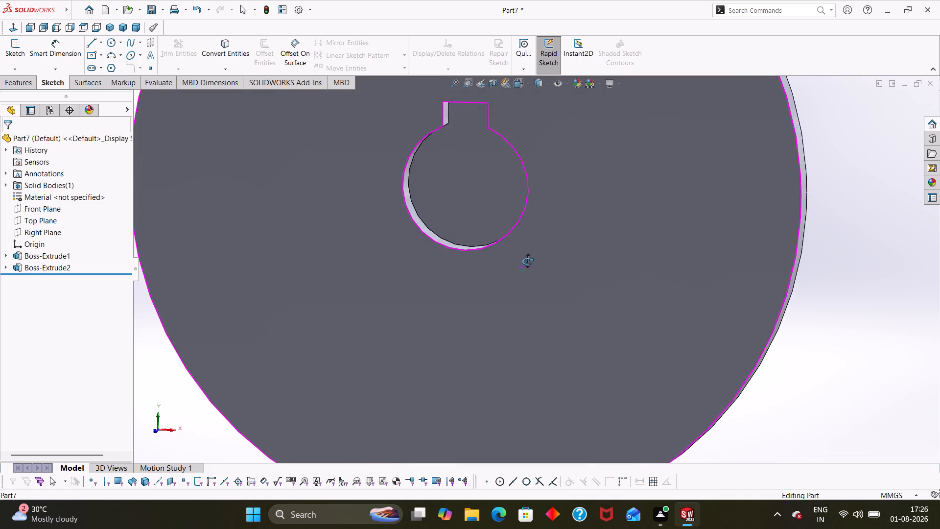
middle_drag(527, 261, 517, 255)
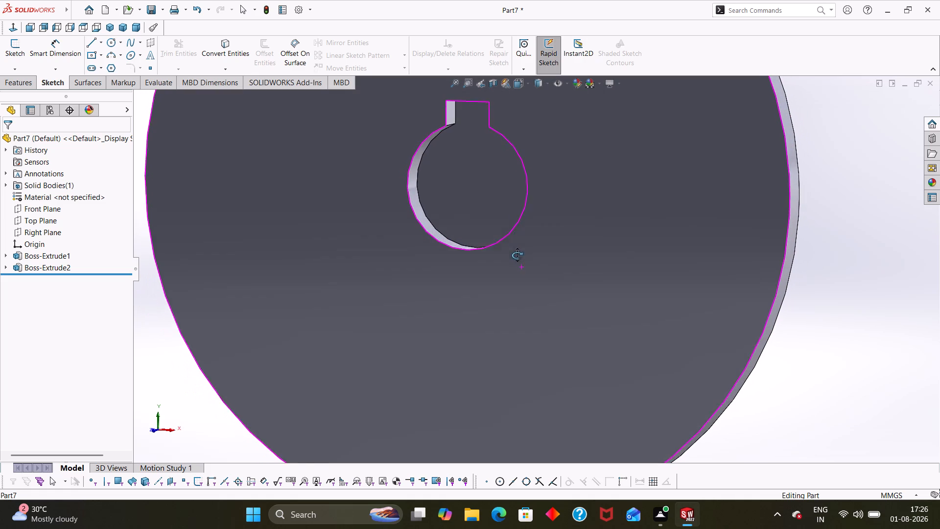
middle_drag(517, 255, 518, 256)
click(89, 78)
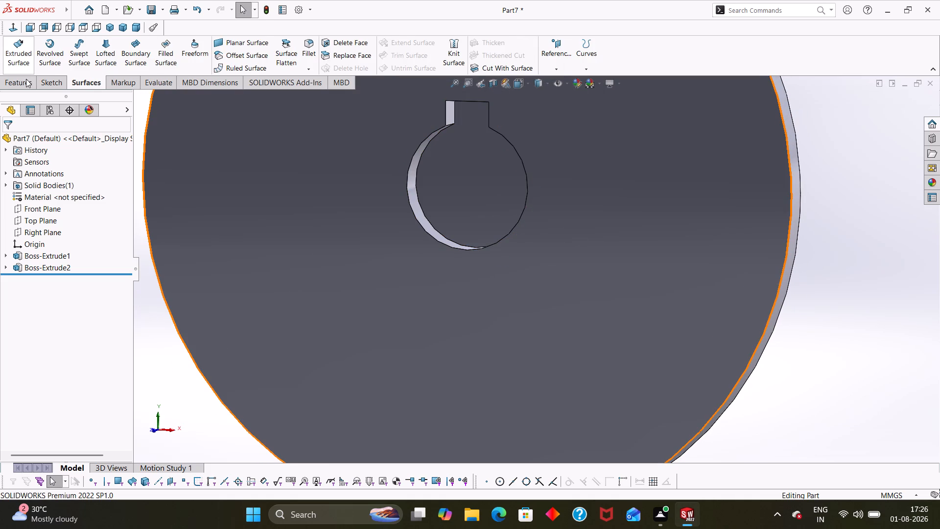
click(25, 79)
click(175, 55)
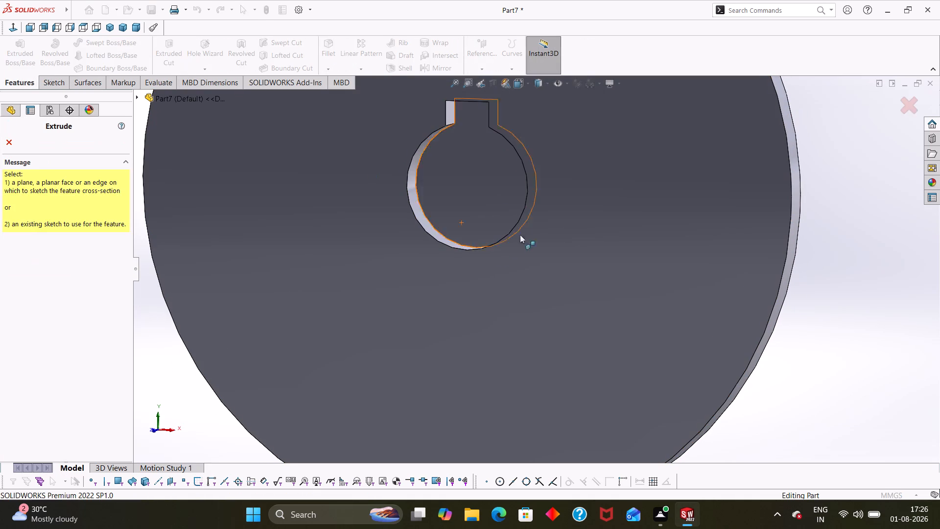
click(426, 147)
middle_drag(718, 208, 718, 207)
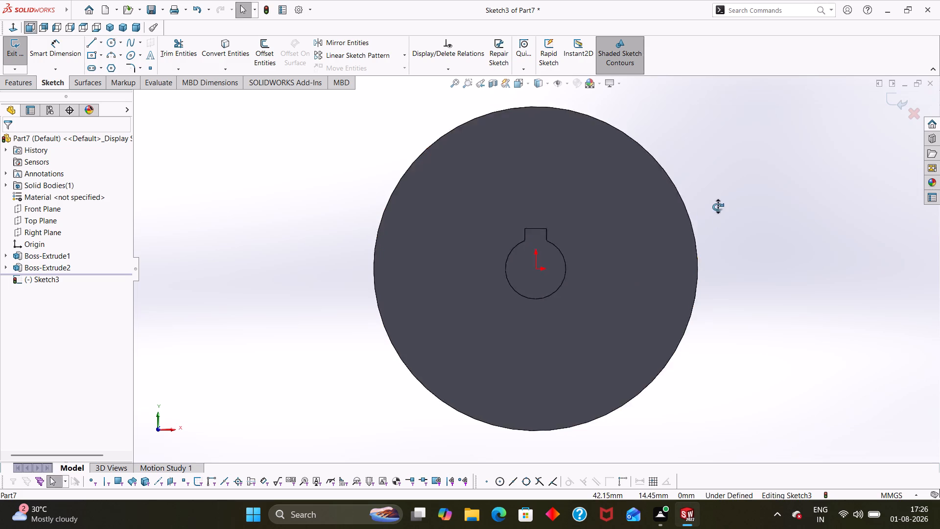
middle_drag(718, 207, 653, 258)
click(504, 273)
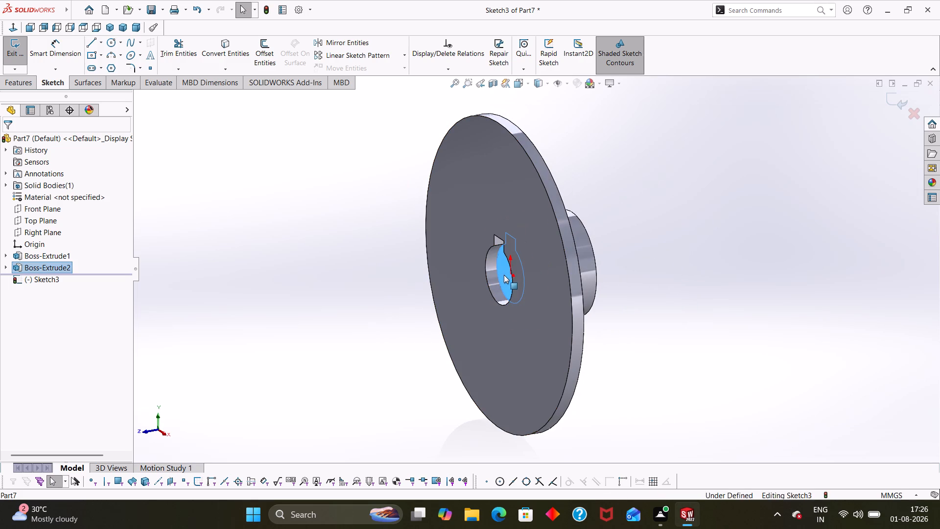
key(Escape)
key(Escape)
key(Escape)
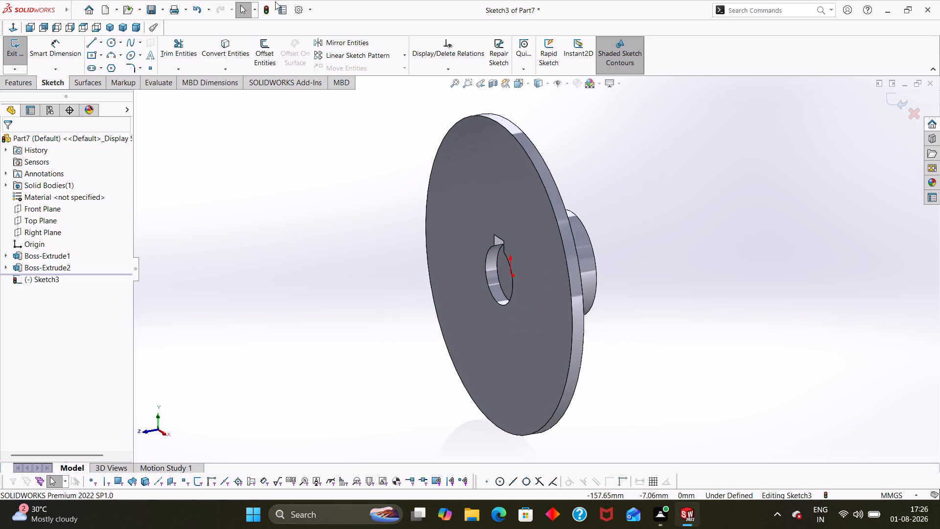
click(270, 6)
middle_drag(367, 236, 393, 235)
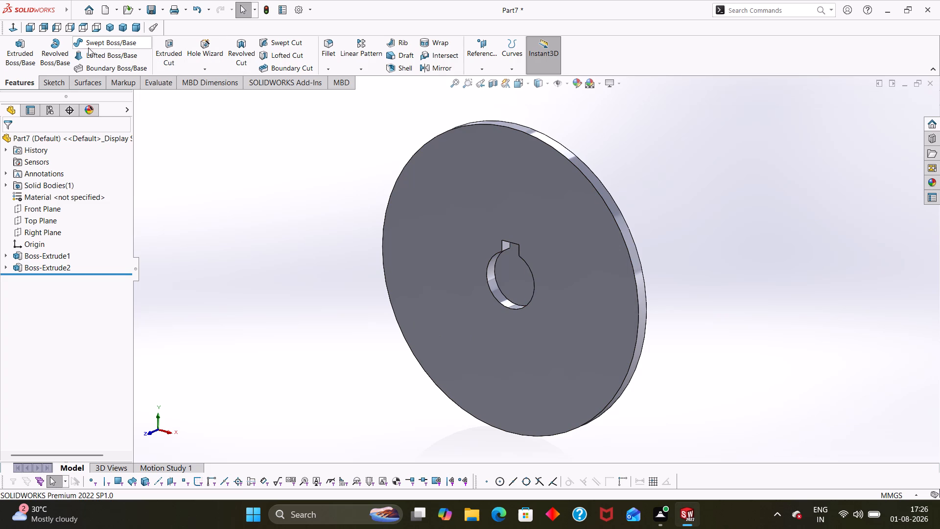
Start a sketch on the Front Plane and convert the disc's circular bore edge and three keyway edges into sketch entities.
click(52, 82)
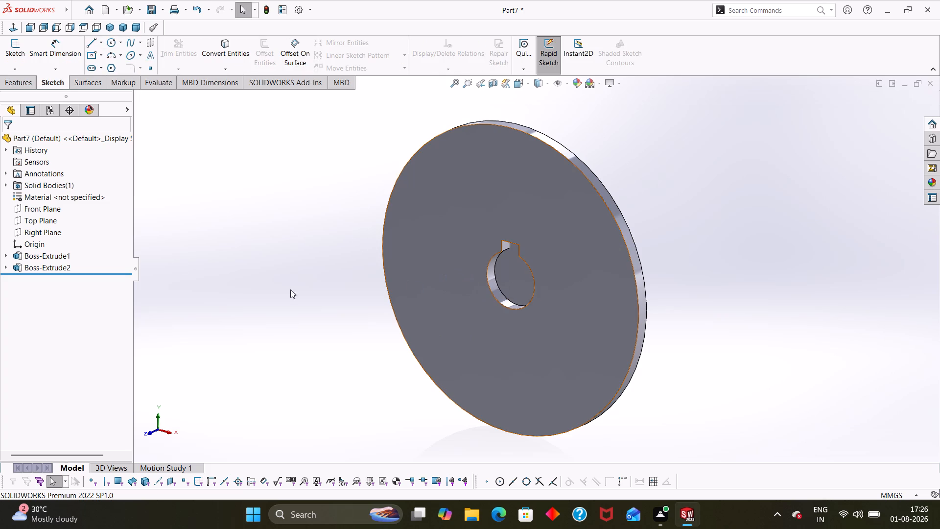
click(52, 216)
key(Escape)
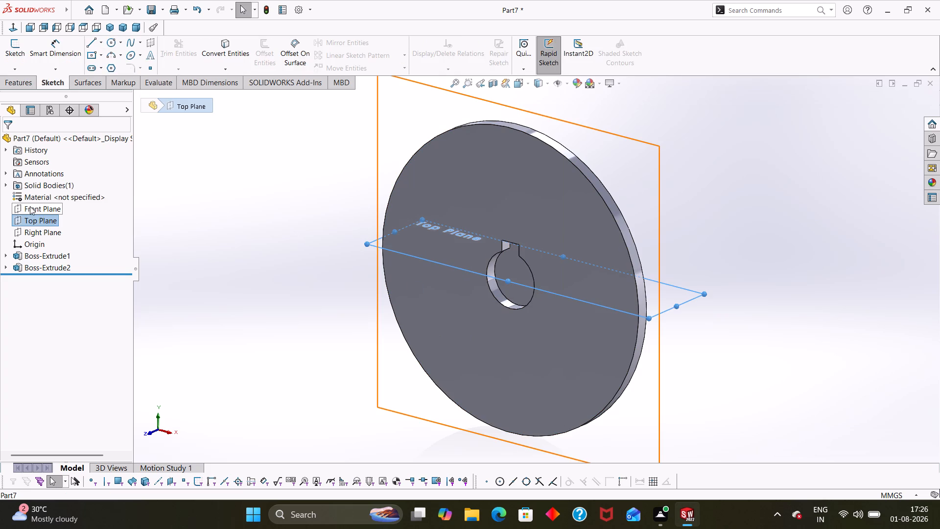
click(30, 206)
right_click(30, 205)
click(35, 188)
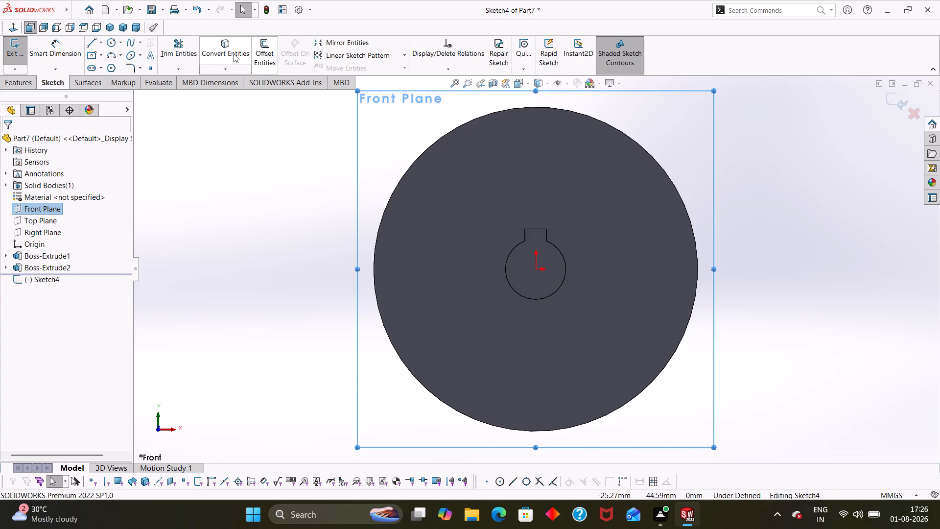
click(226, 56)
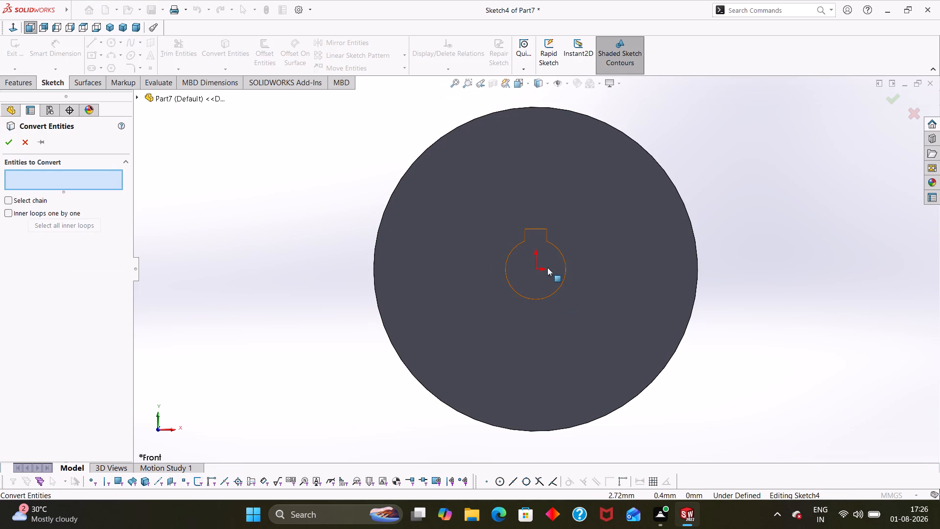
click(563, 281)
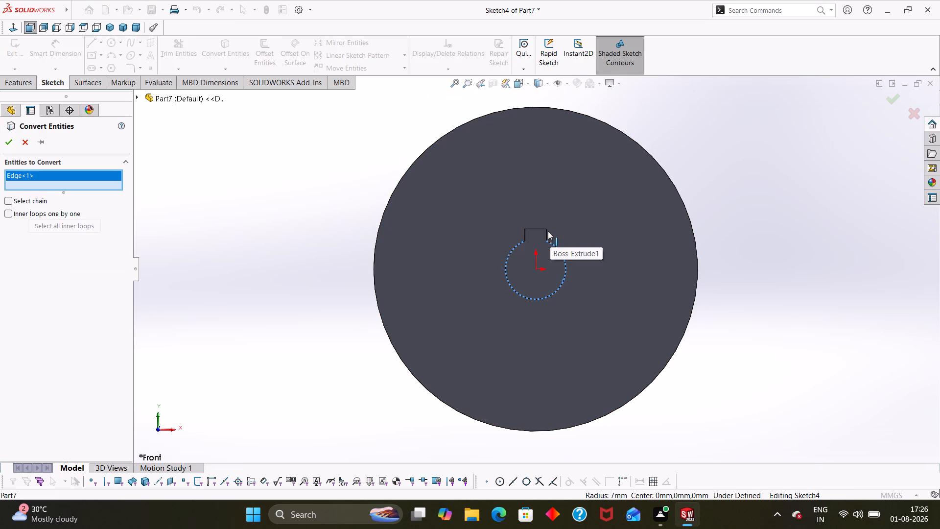
click(546, 230)
click(538, 228)
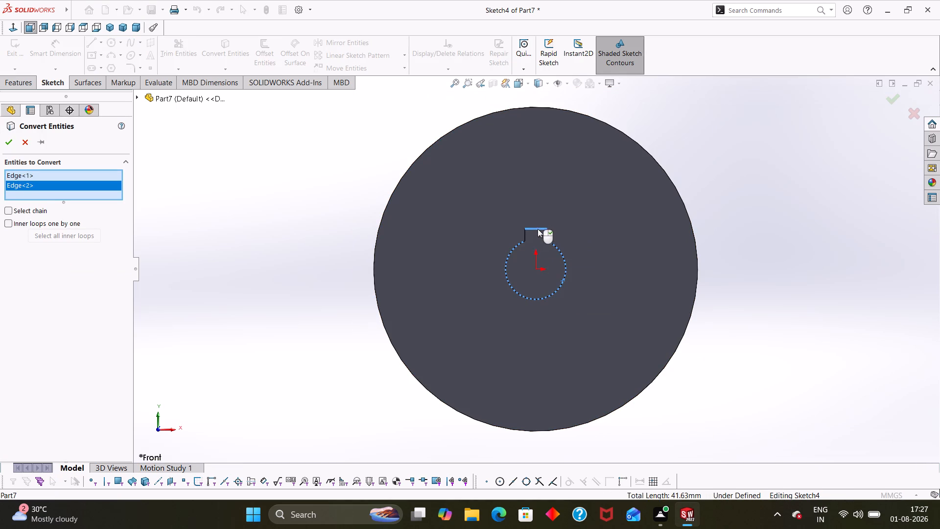
click(524, 231)
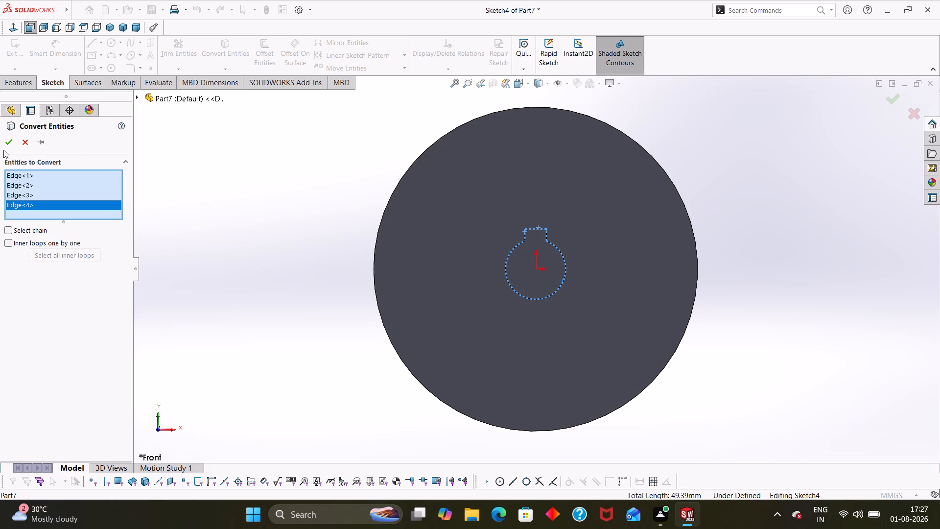
click(3, 150)
click(4, 144)
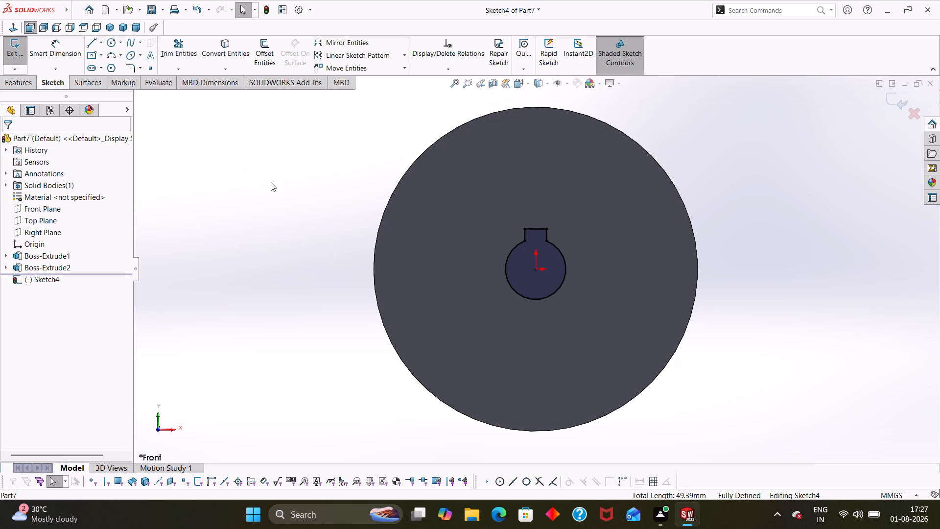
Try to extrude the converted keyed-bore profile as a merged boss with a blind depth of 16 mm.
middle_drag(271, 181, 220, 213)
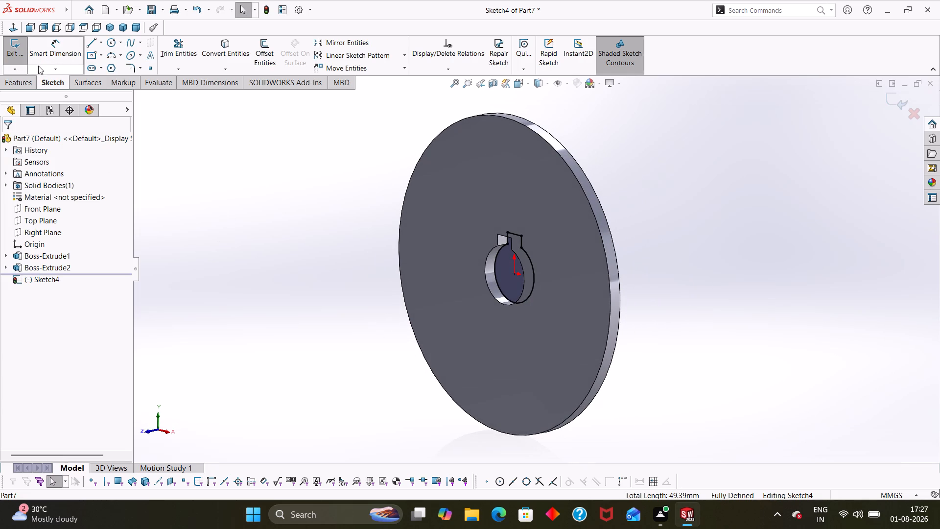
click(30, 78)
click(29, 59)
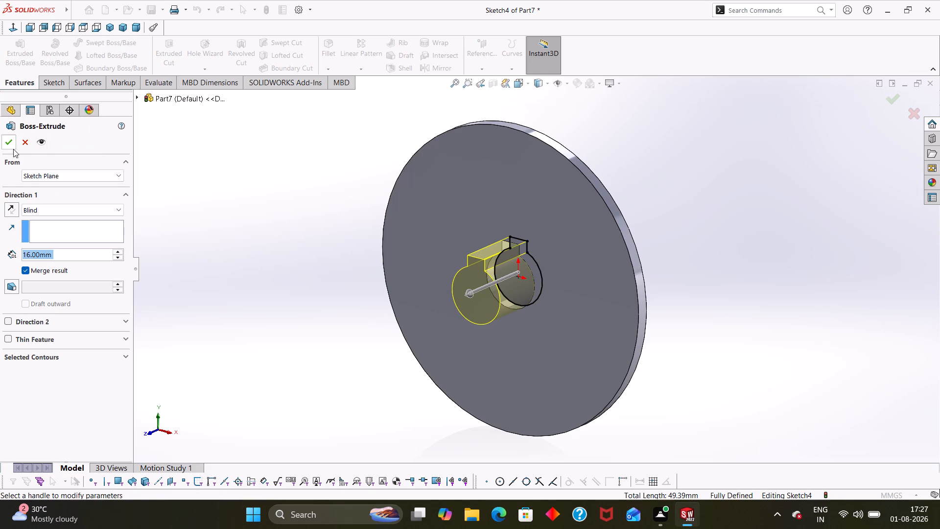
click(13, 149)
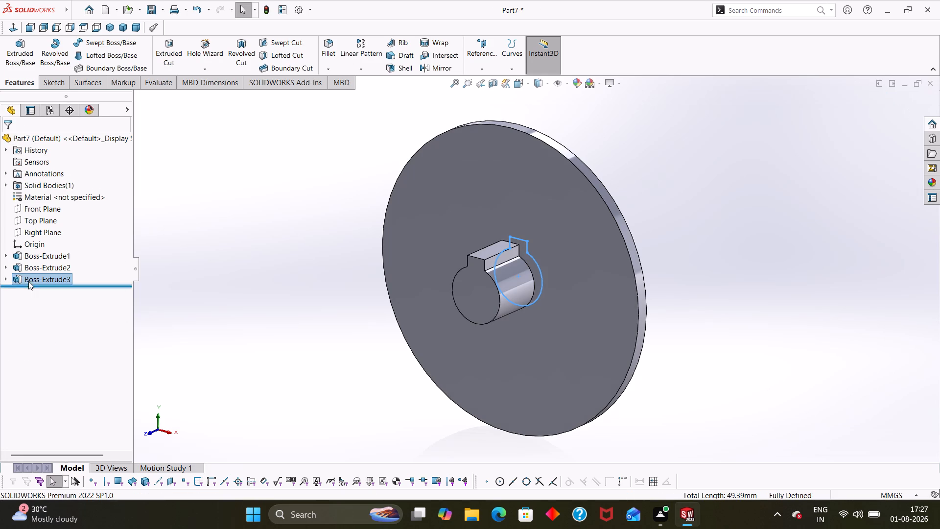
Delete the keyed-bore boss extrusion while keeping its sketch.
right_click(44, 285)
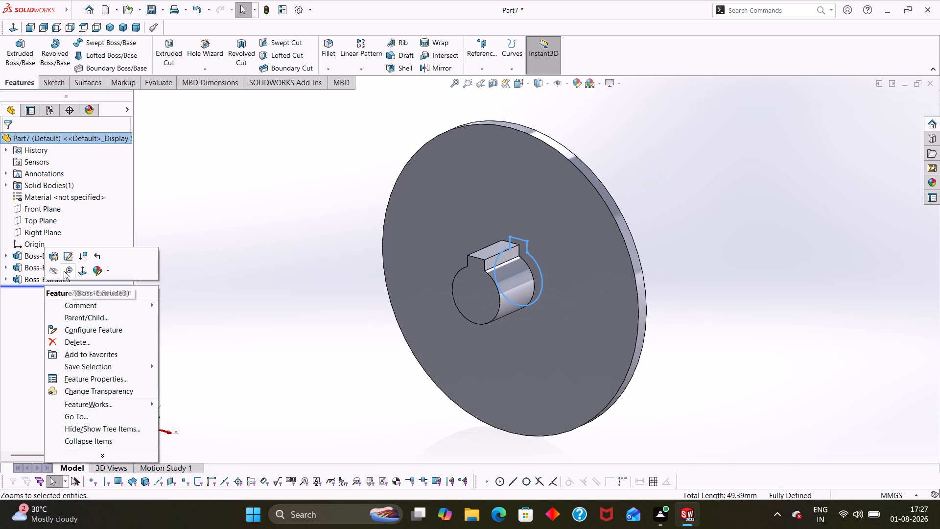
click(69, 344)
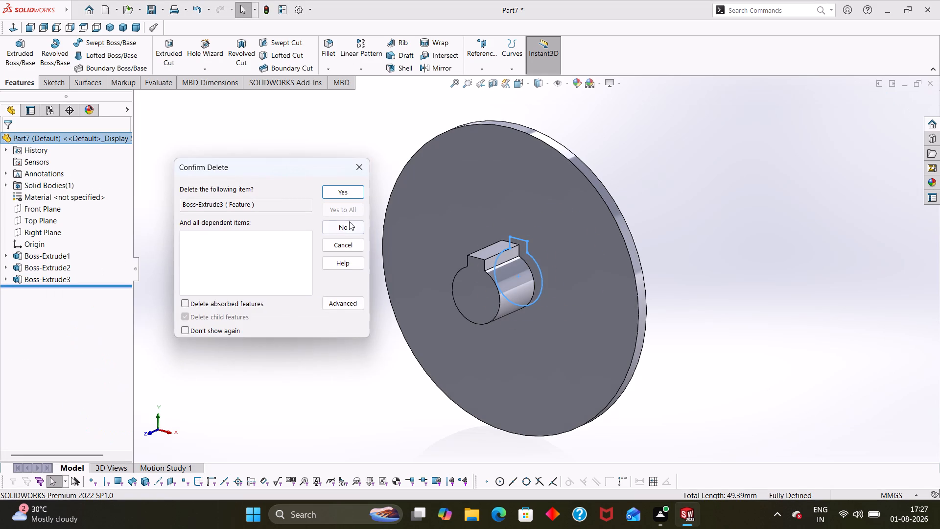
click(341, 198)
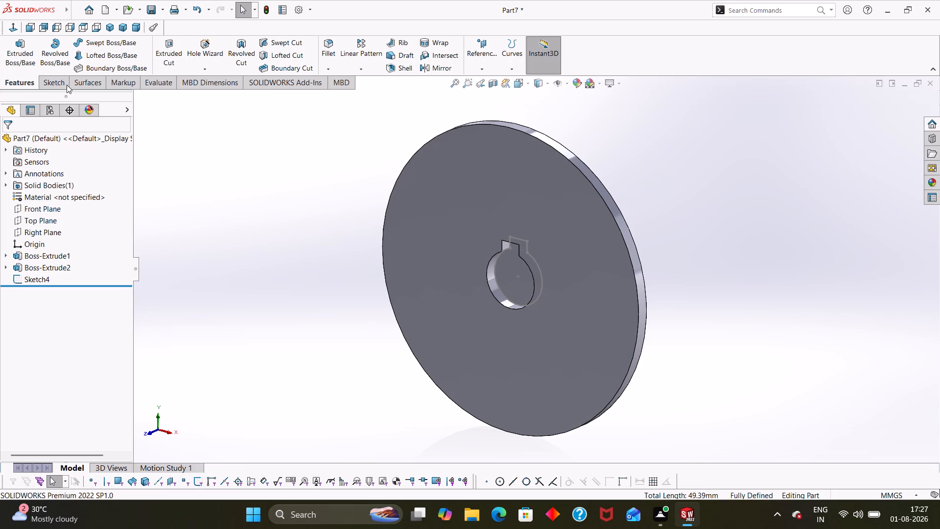
Cut the converted bore and keyway profile through the hub with a blind depth of 16 mm.
click(172, 52)
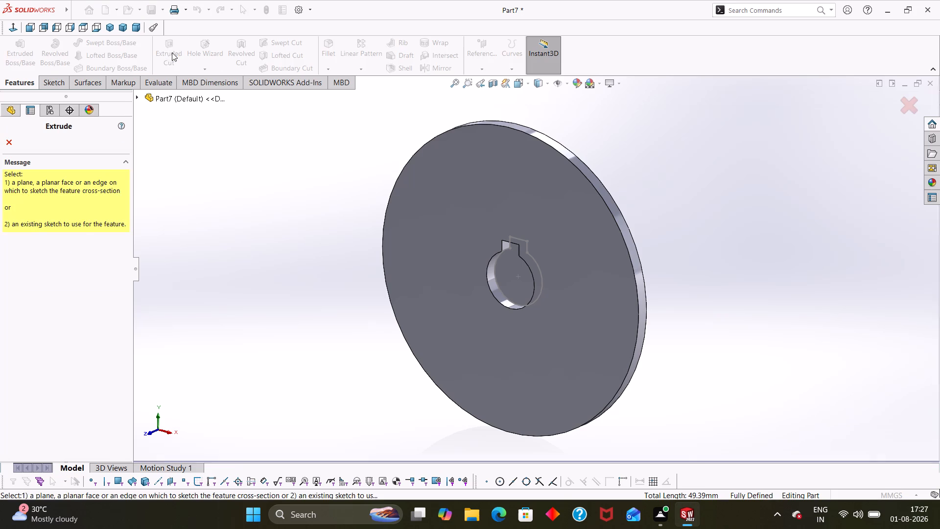
click(538, 298)
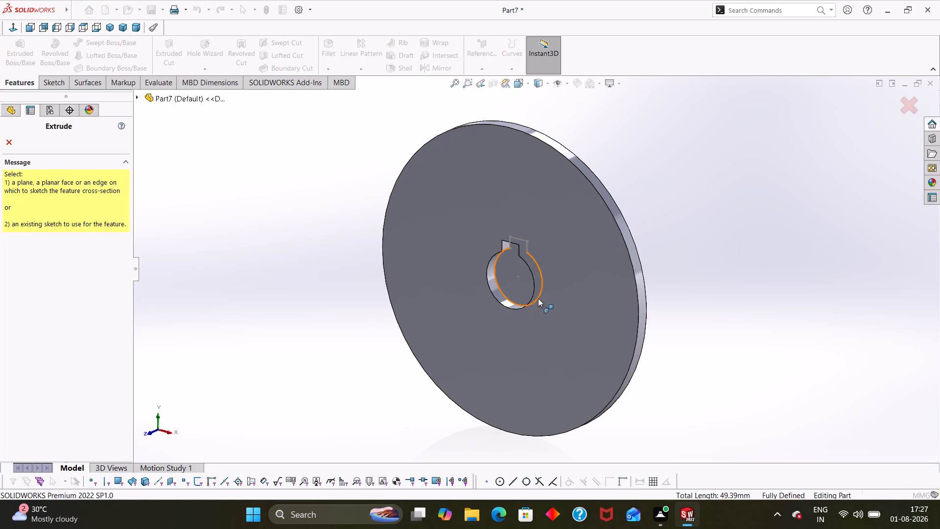
middle_drag(747, 261, 676, 278)
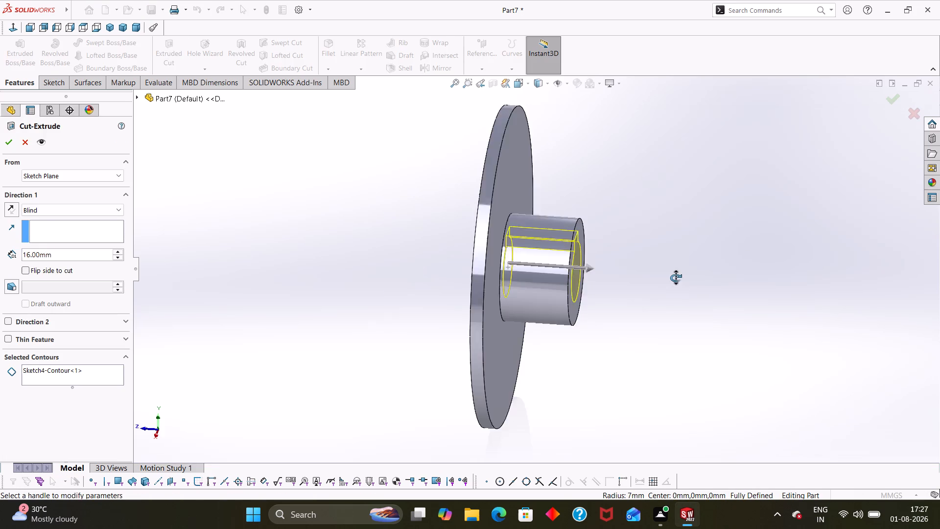
middle_drag(676, 278, 675, 279)
click(4, 144)
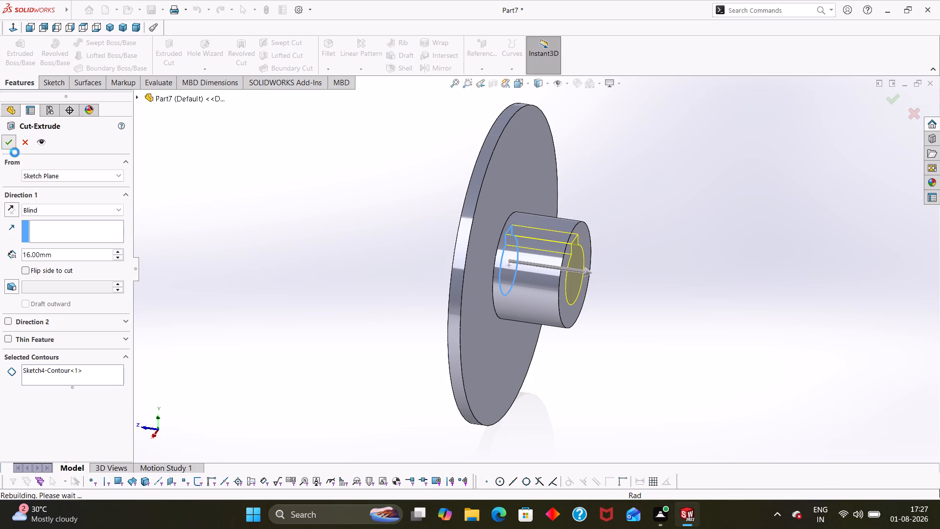
click(198, 223)
middle_drag(276, 250, 290, 260)
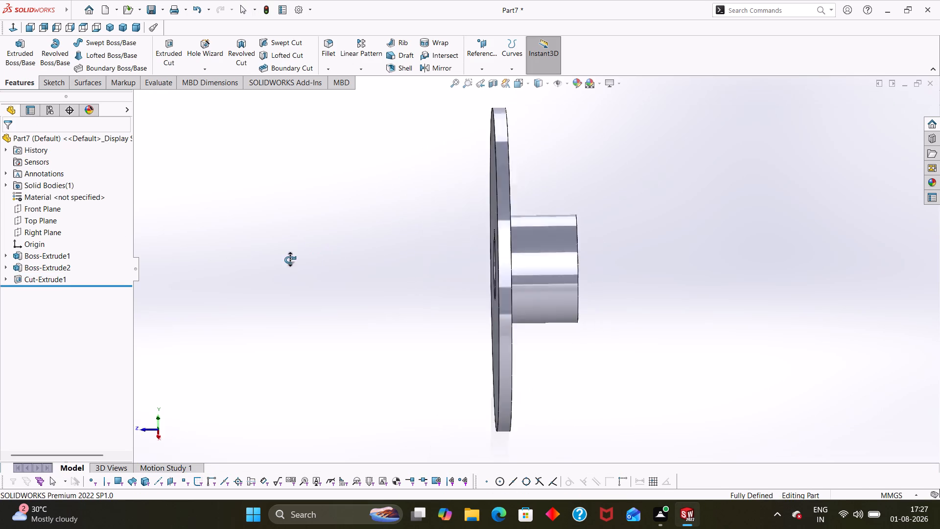
middle_drag(290, 260, 226, 231)
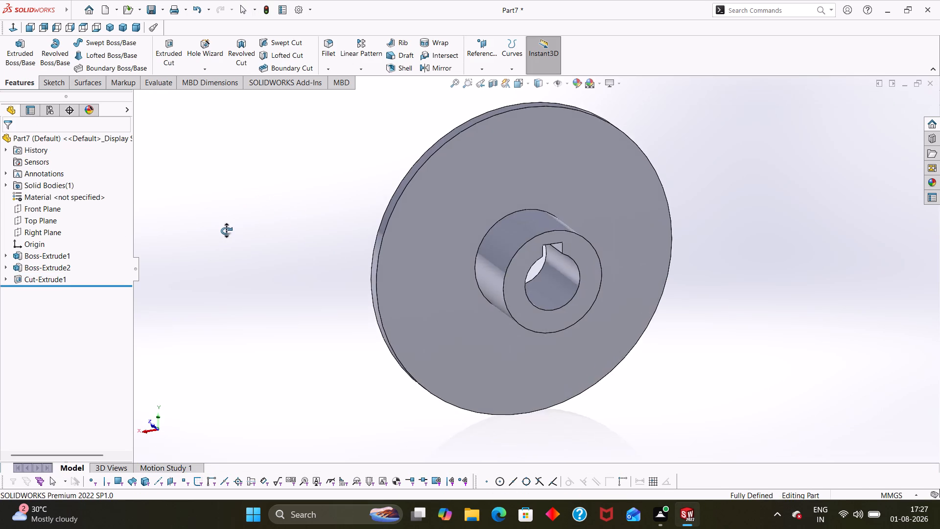
middle_drag(226, 231, 227, 204)
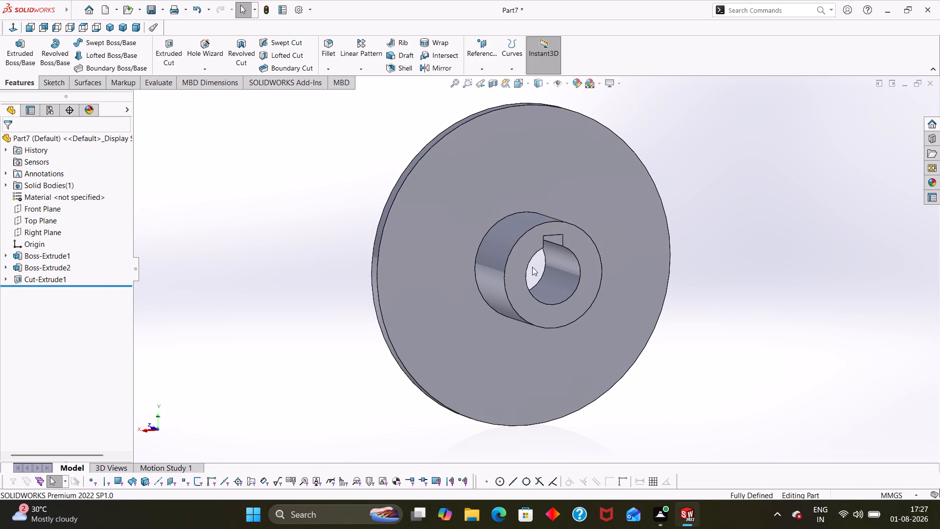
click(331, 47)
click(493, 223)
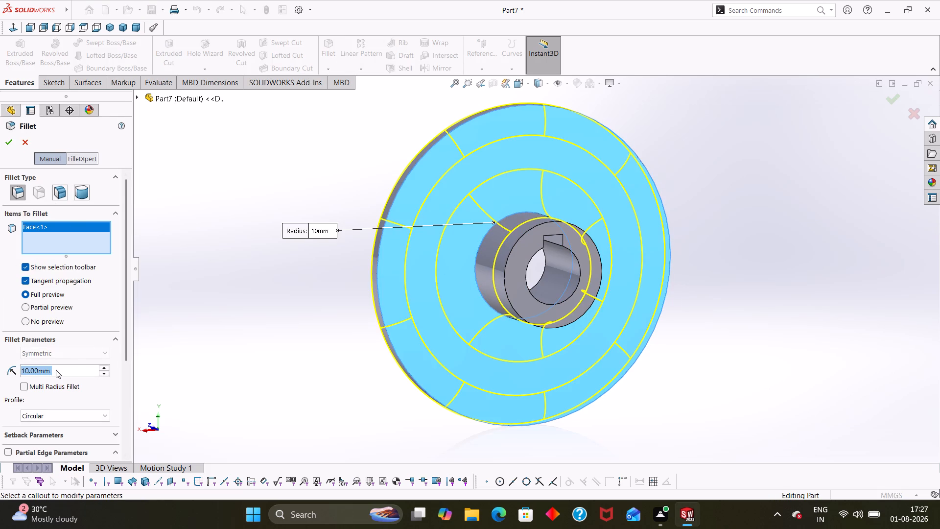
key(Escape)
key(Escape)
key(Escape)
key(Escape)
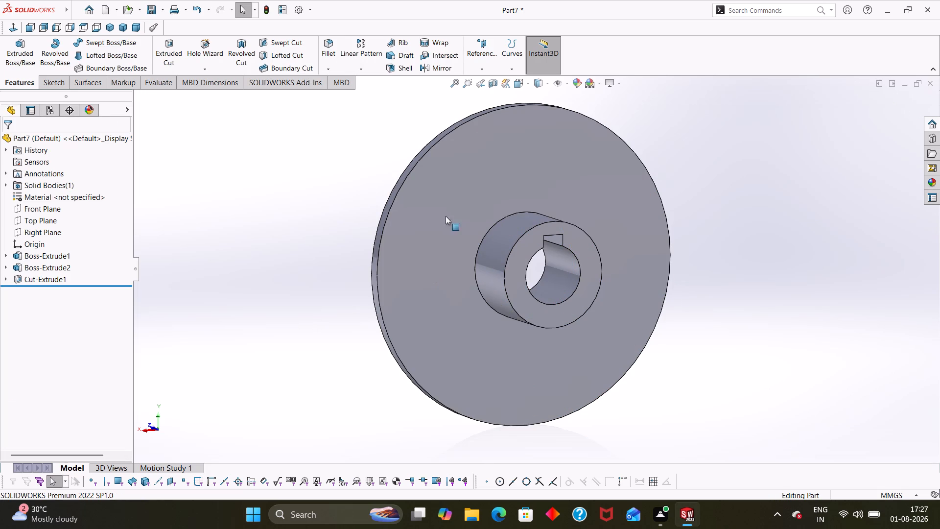
Fillet the circular edge where the hub meets the disc with a 6 mm radius.
click(321, 51)
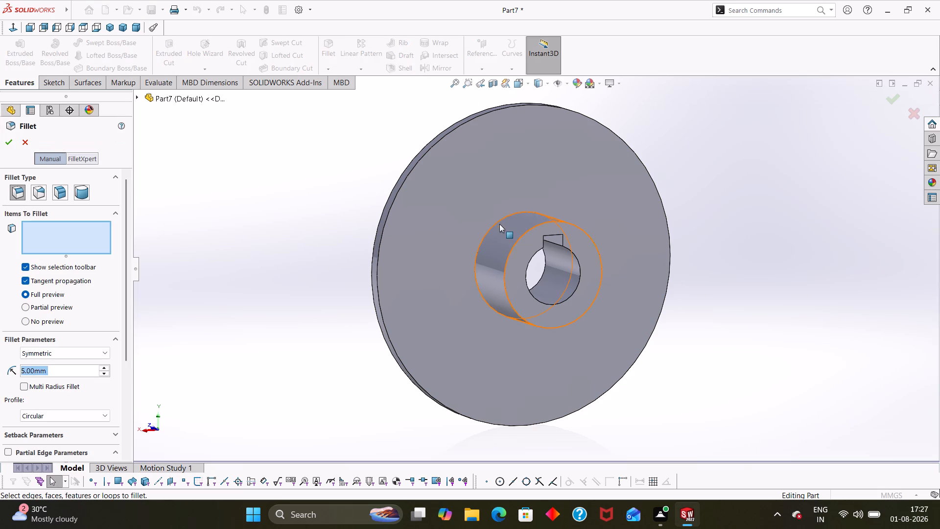
click(486, 236)
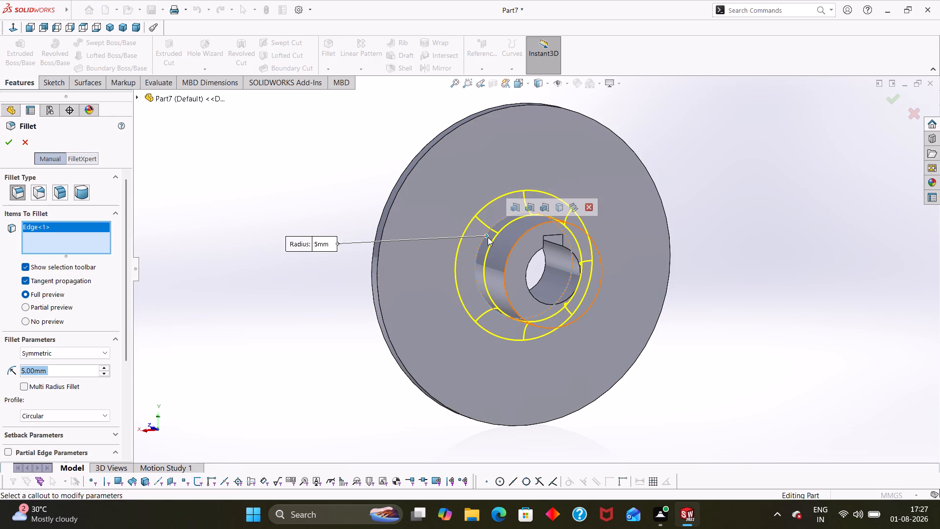
key(6)
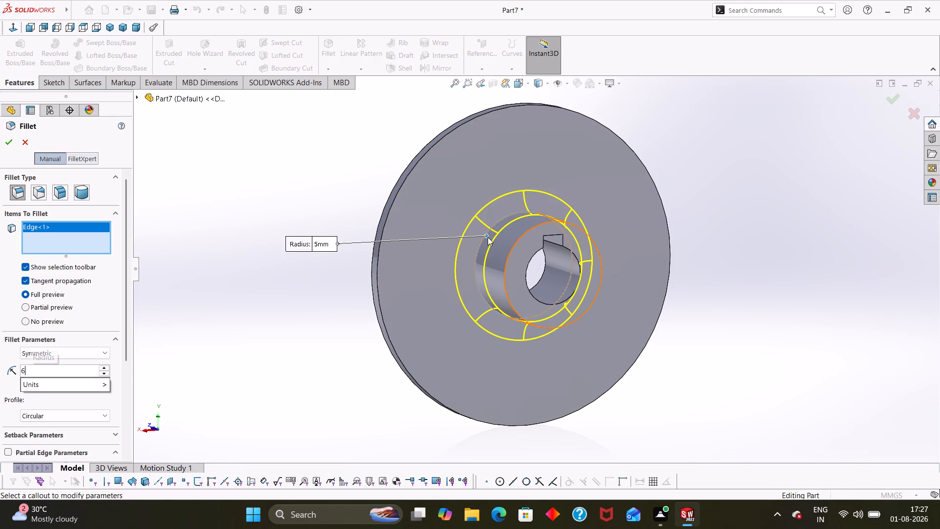
key(Return)
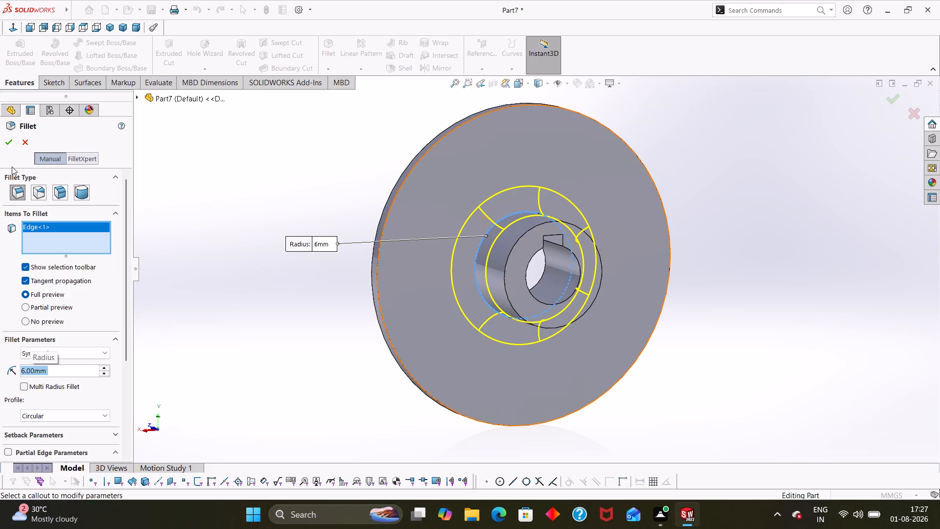
click(15, 147)
click(188, 203)
Start a sketch on the disc's flat face opposite the hub.
middle_drag(277, 202, 299, 223)
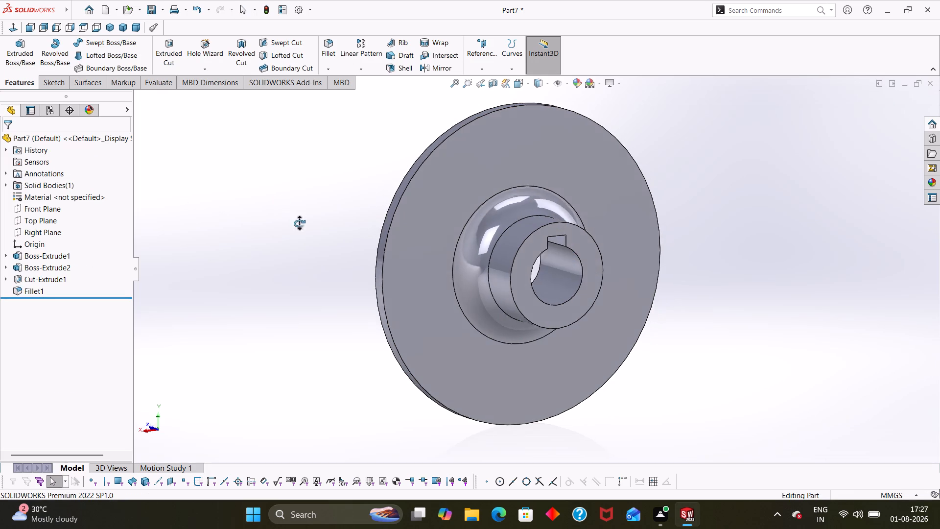
middle_drag(299, 223, 432, 169)
right_click(491, 223)
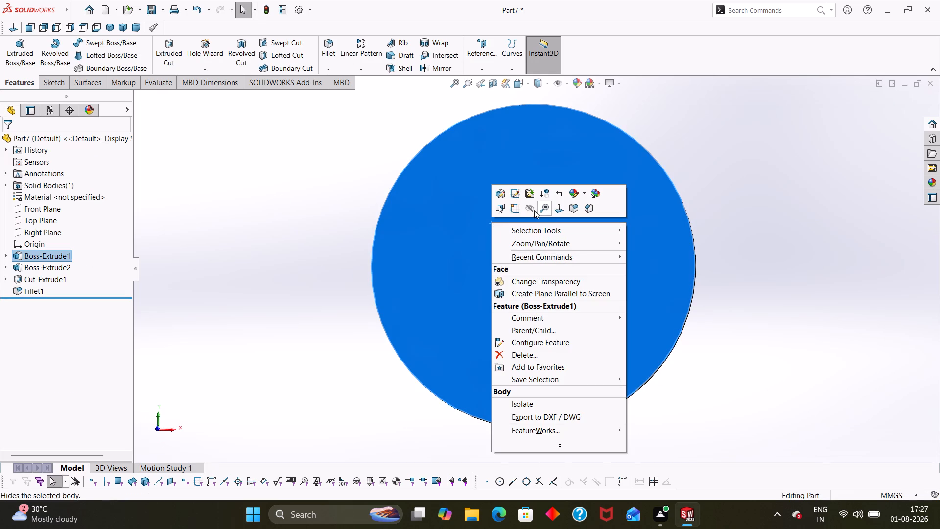
click(511, 204)
scroll(566, 240, up, 2)
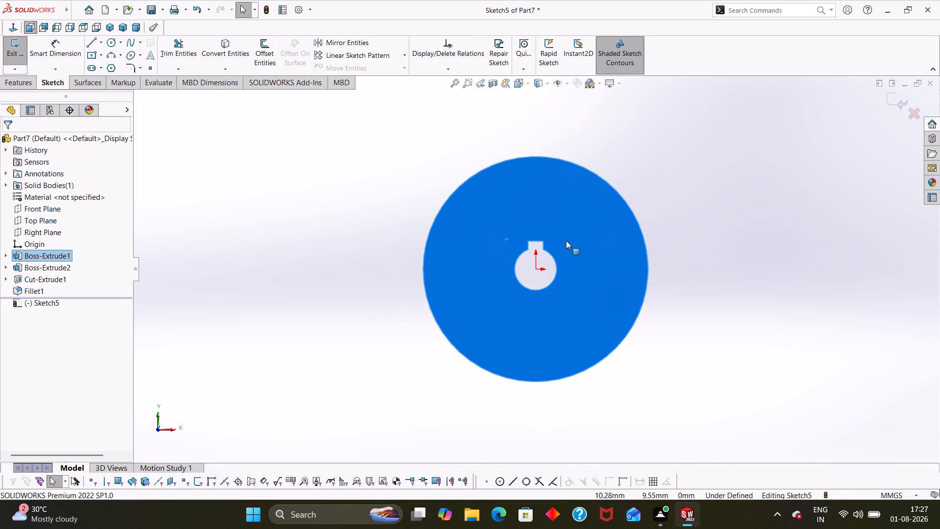
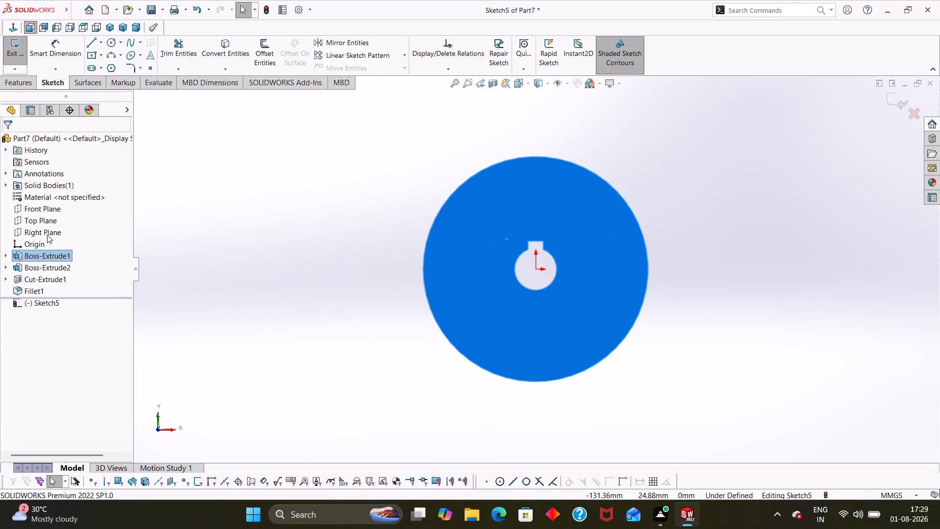
Draw a horizontal centerline about 45 mm long from the origin outward past the disc's edge on the negative X side.
click(95, 37)
click(100, 40)
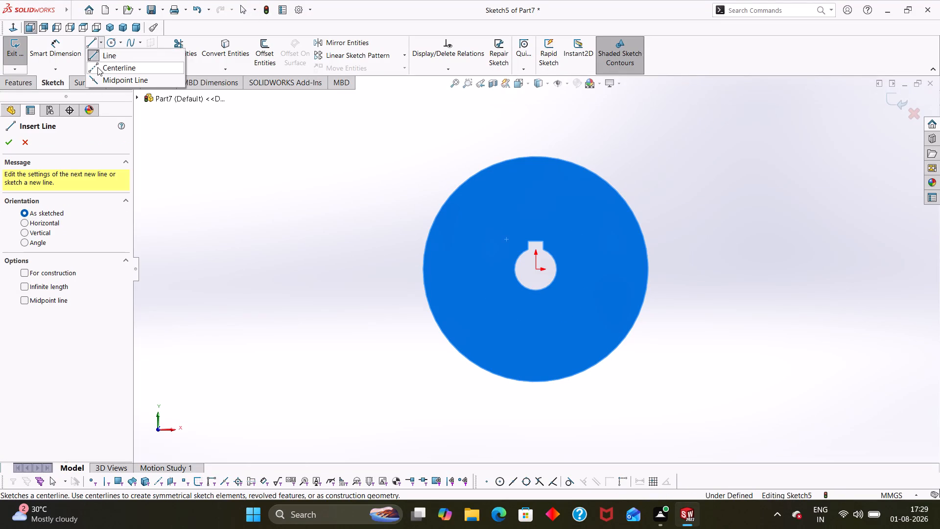
click(97, 68)
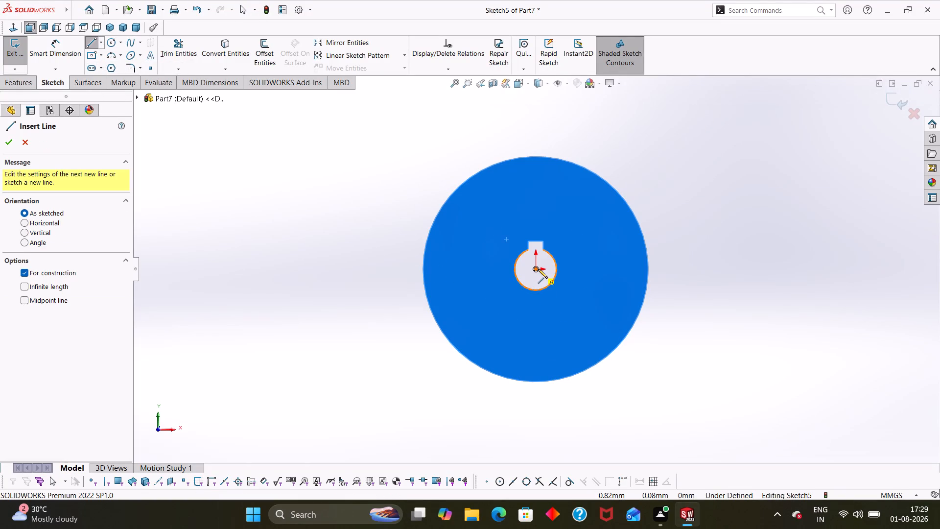
click(538, 269)
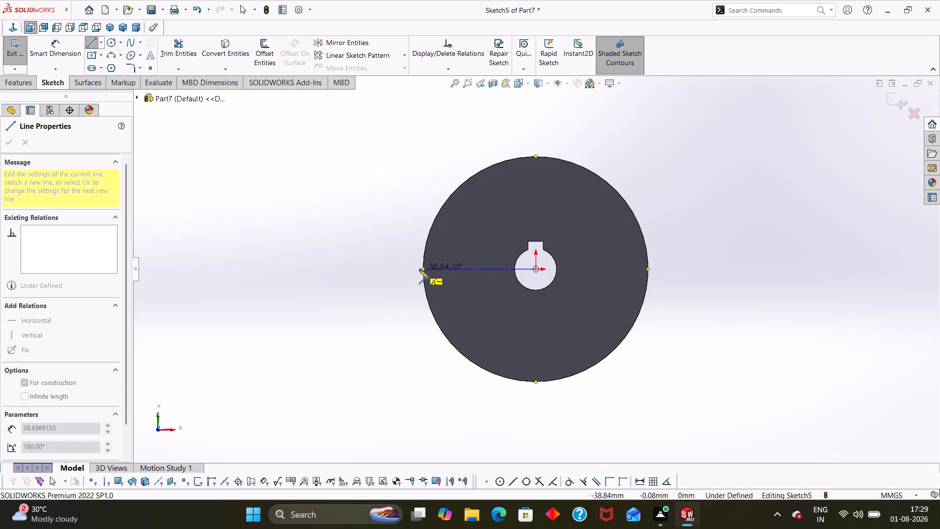
click(400, 271)
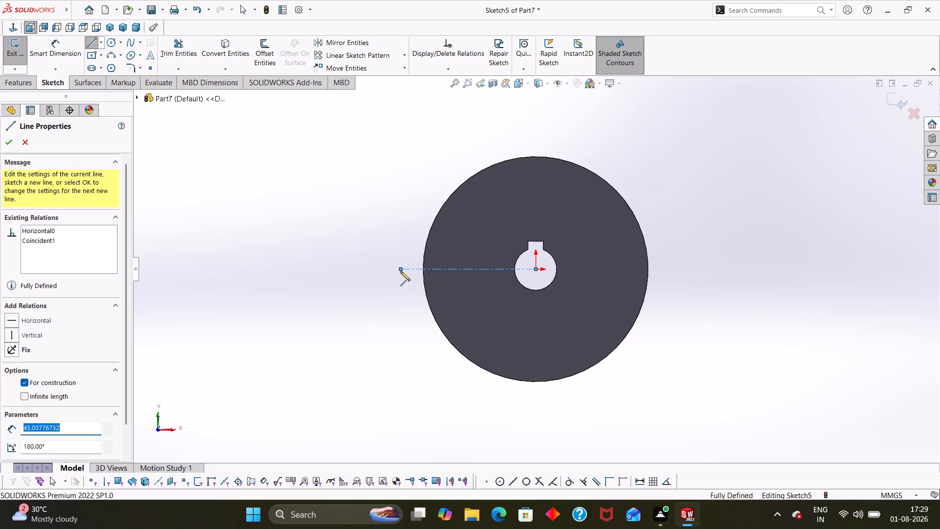
key(Escape)
key(Escape)
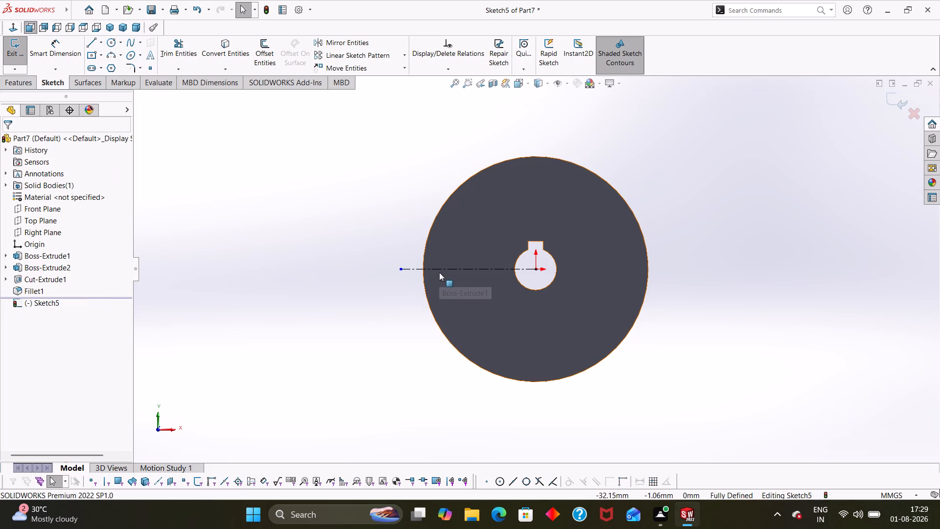
Offset the horizontal centerline 3 mm above and 3 mm below as two separate dimensioned lines.
click(439, 270)
click(277, 64)
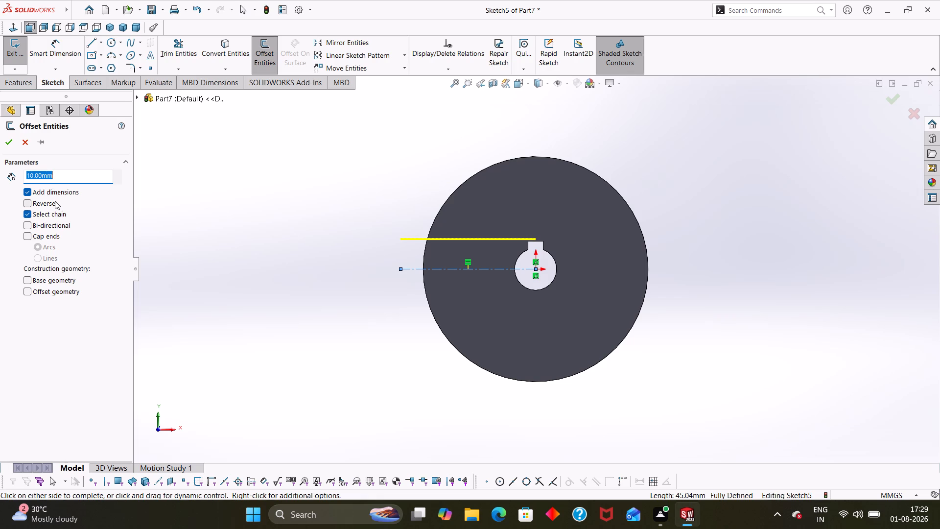
key(3)
key(Return)
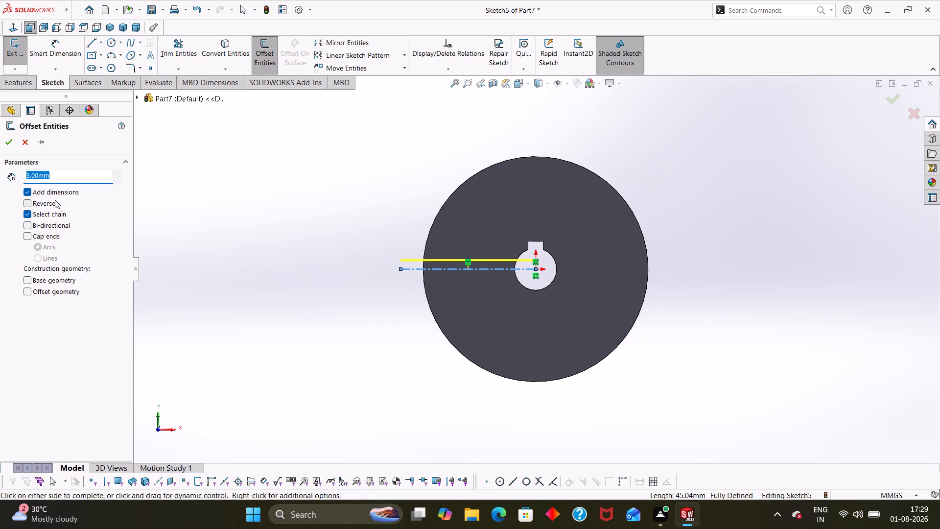
click(7, 145)
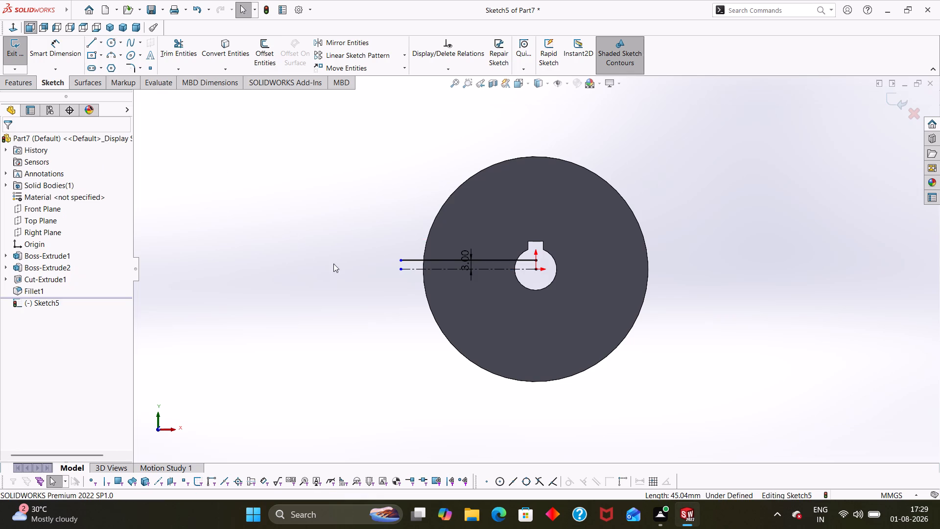
click(447, 269)
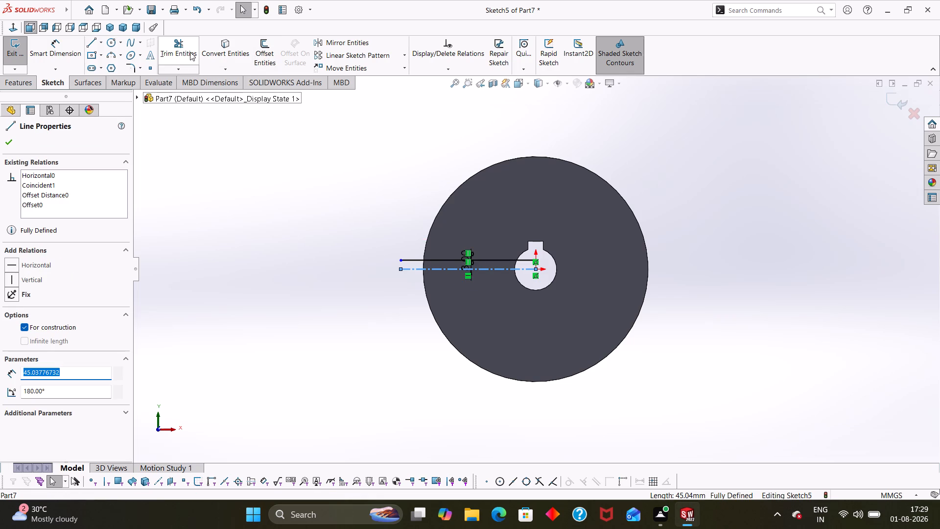
click(253, 58)
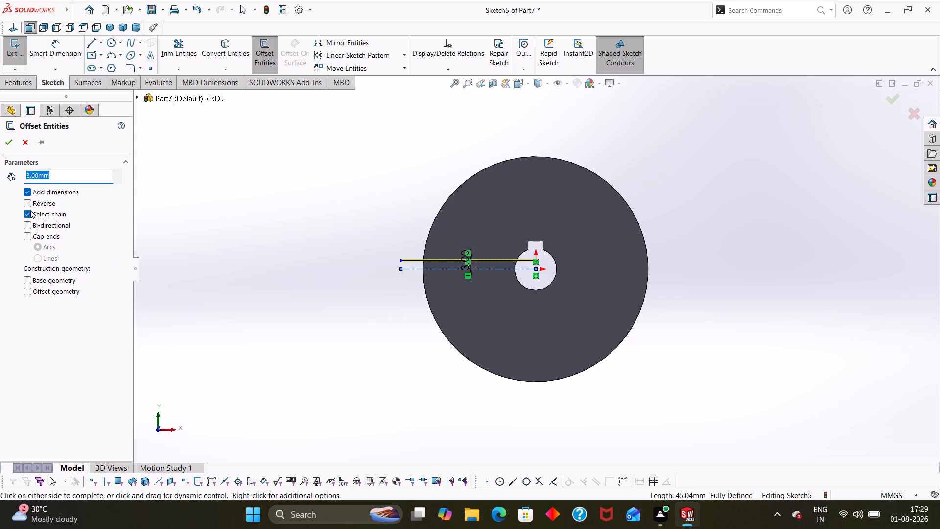
click(29, 207)
click(8, 142)
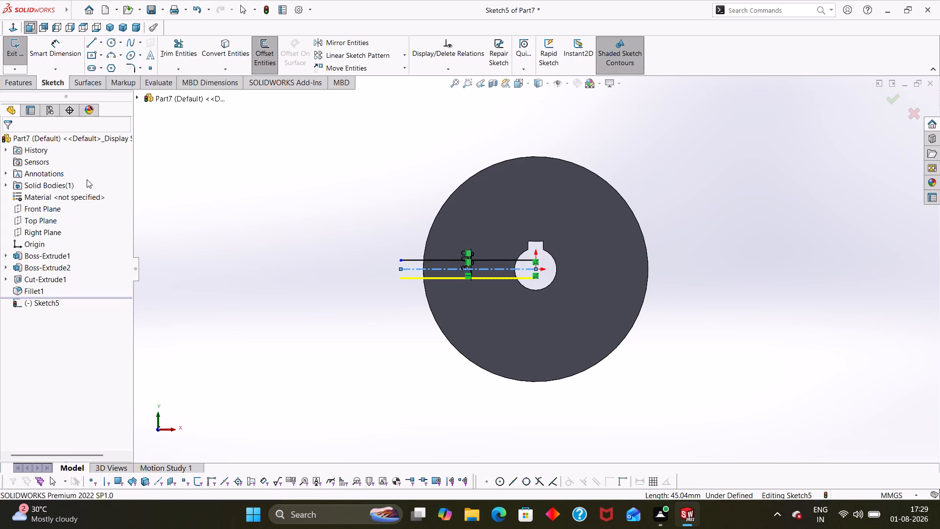
click(183, 245)
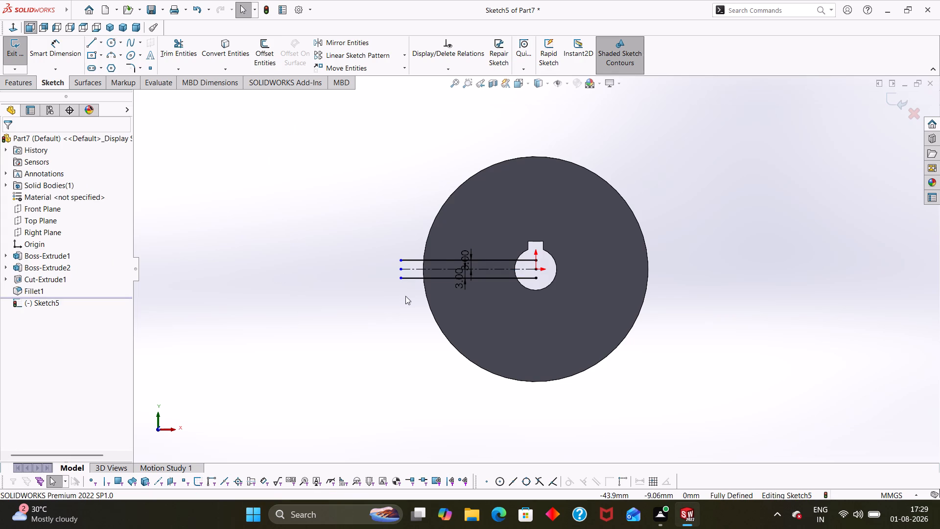
Shorten the centerline and both offset lines so their outer endpoints lie on the disc's circular edge.
drag(400, 259, 423, 257)
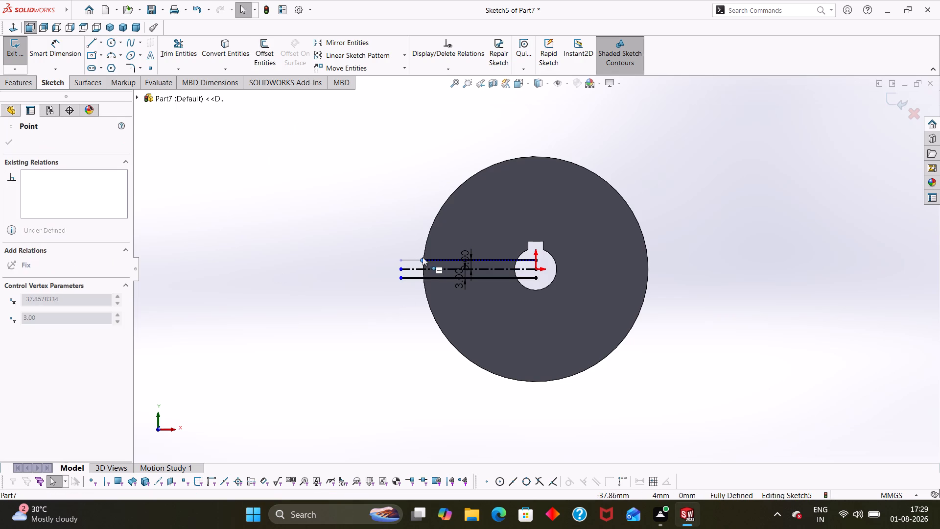
drag(423, 257, 424, 258)
drag(403, 270, 426, 271)
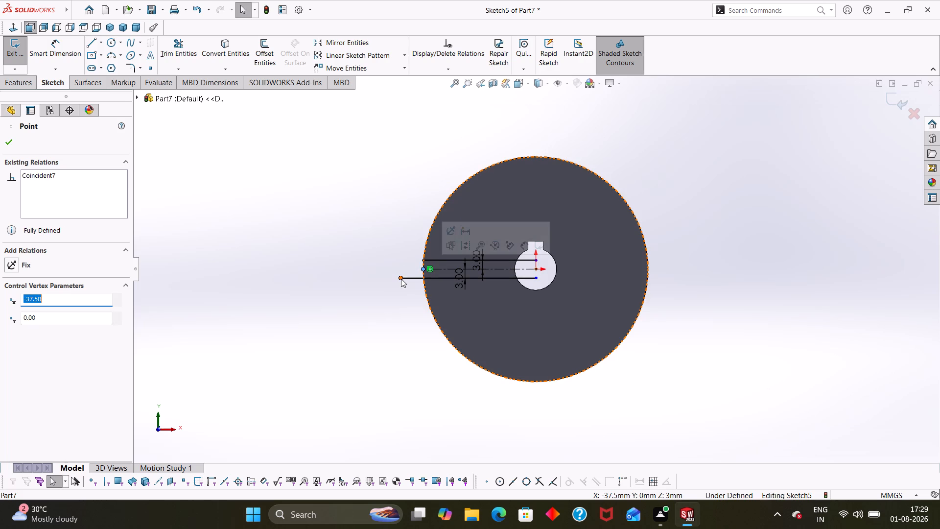
drag(401, 278, 423, 277)
click(387, 316)
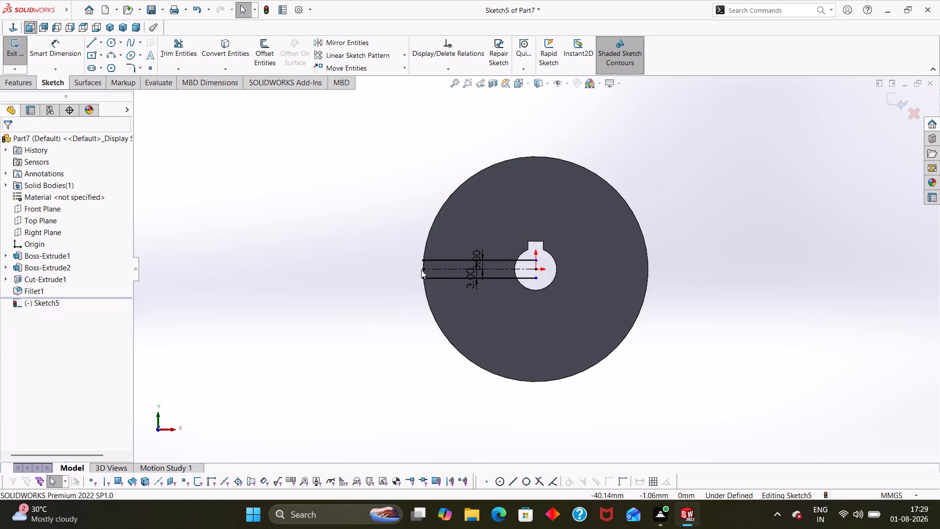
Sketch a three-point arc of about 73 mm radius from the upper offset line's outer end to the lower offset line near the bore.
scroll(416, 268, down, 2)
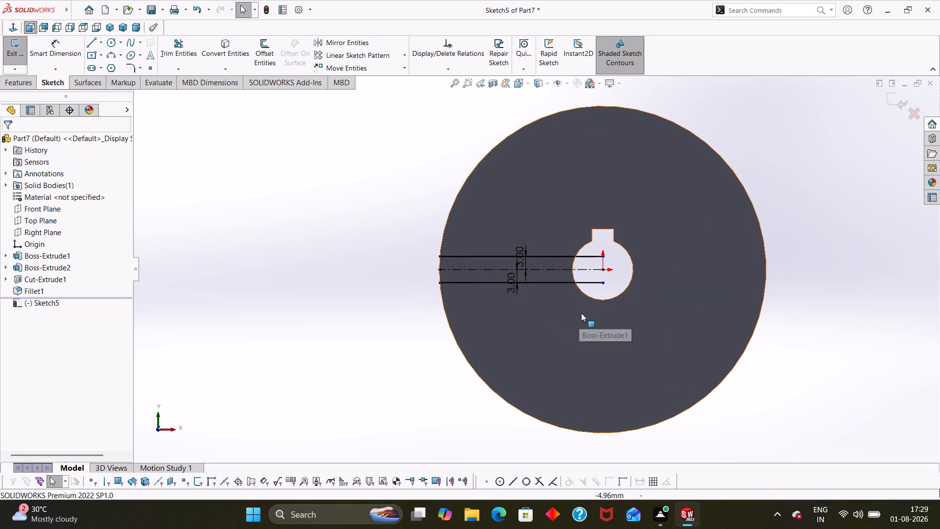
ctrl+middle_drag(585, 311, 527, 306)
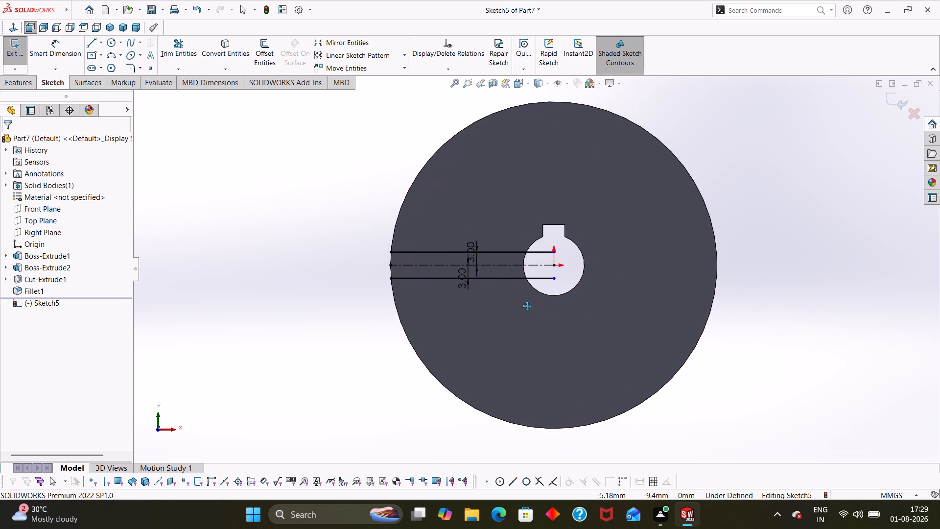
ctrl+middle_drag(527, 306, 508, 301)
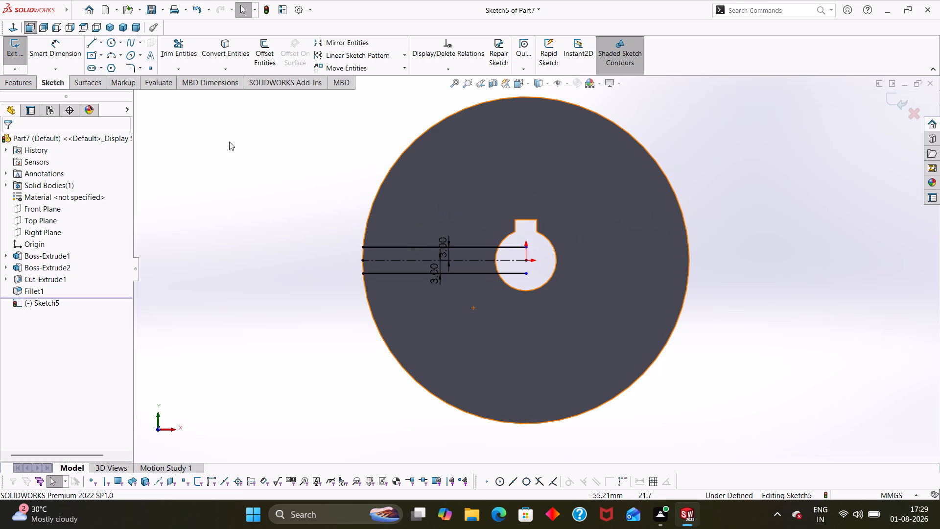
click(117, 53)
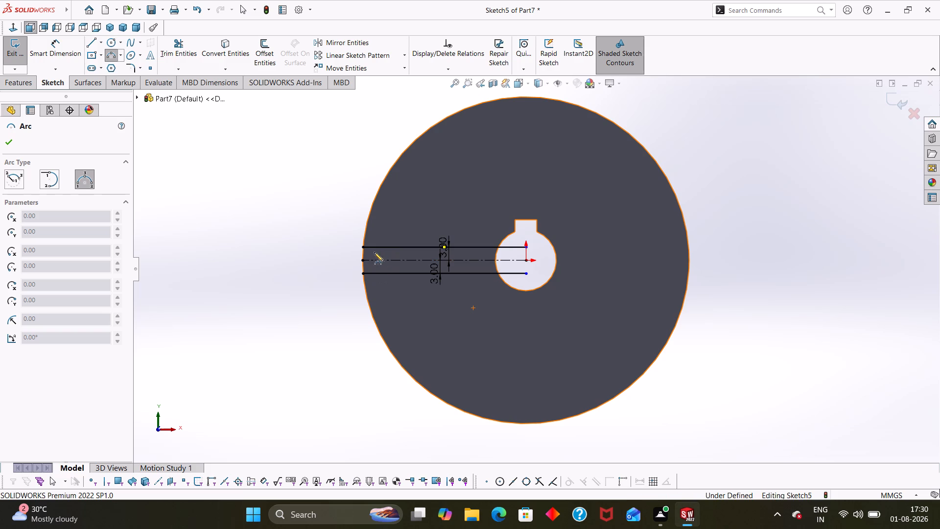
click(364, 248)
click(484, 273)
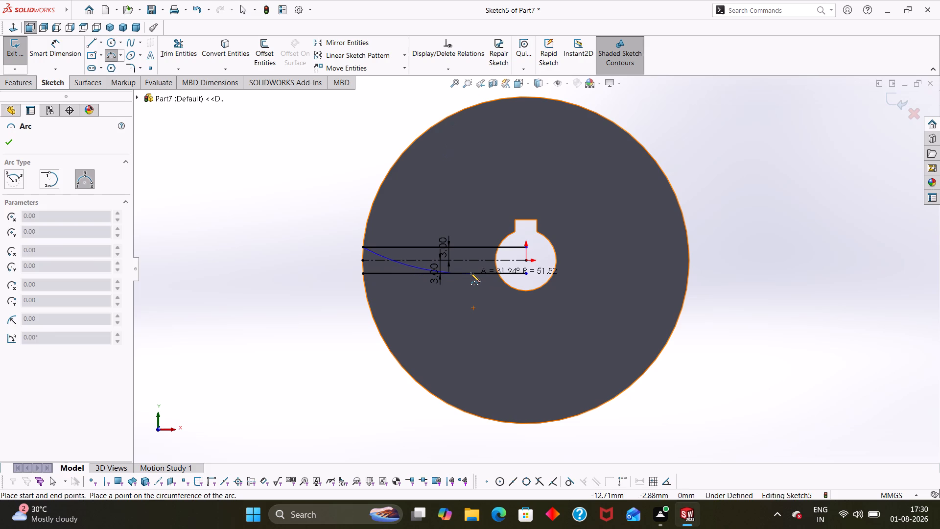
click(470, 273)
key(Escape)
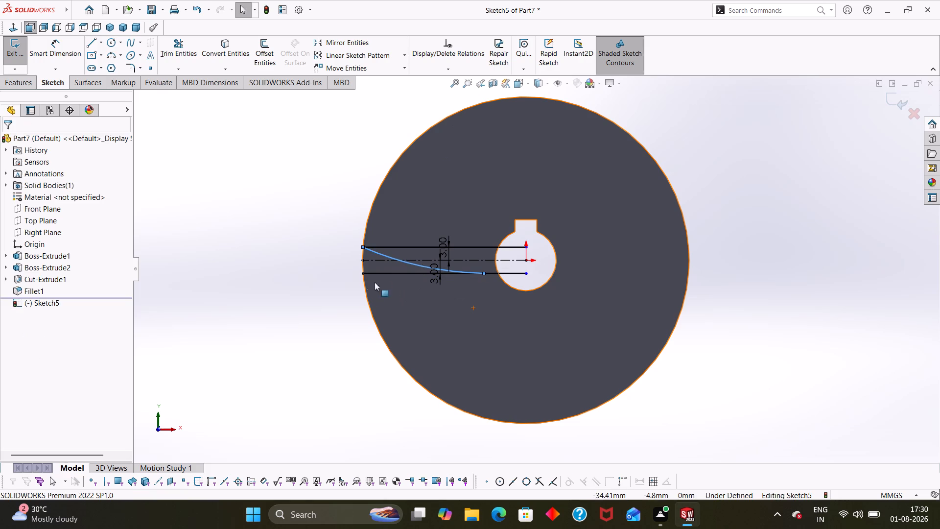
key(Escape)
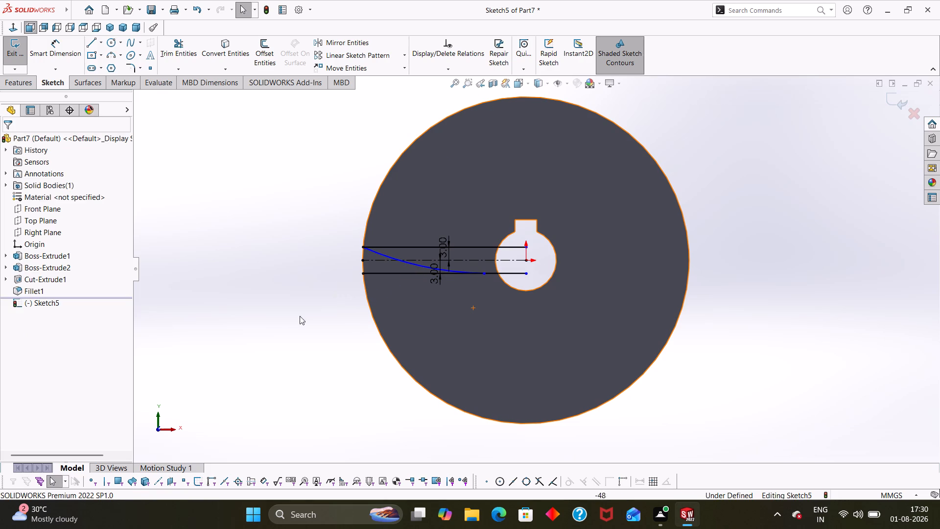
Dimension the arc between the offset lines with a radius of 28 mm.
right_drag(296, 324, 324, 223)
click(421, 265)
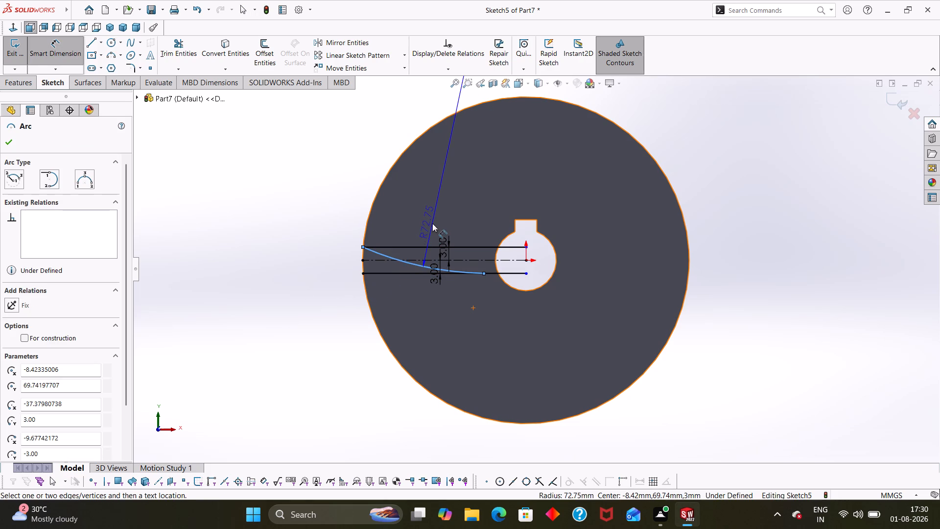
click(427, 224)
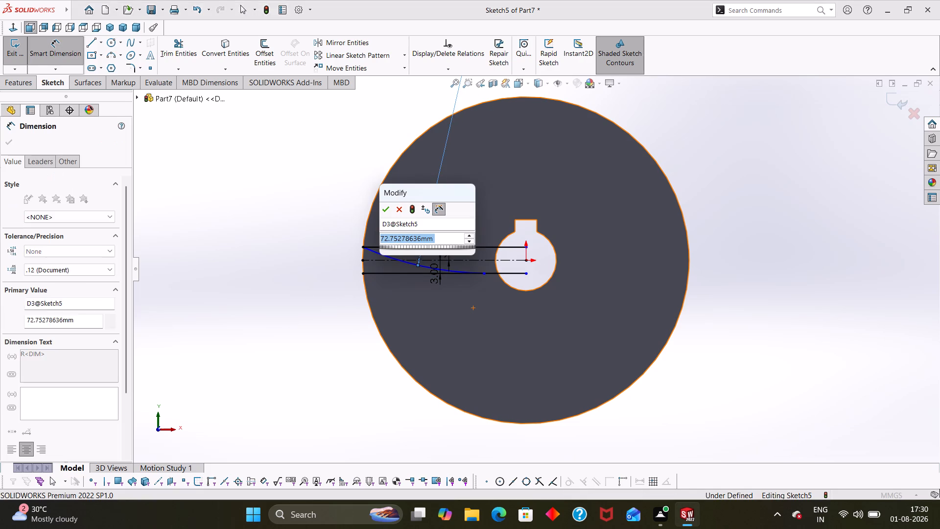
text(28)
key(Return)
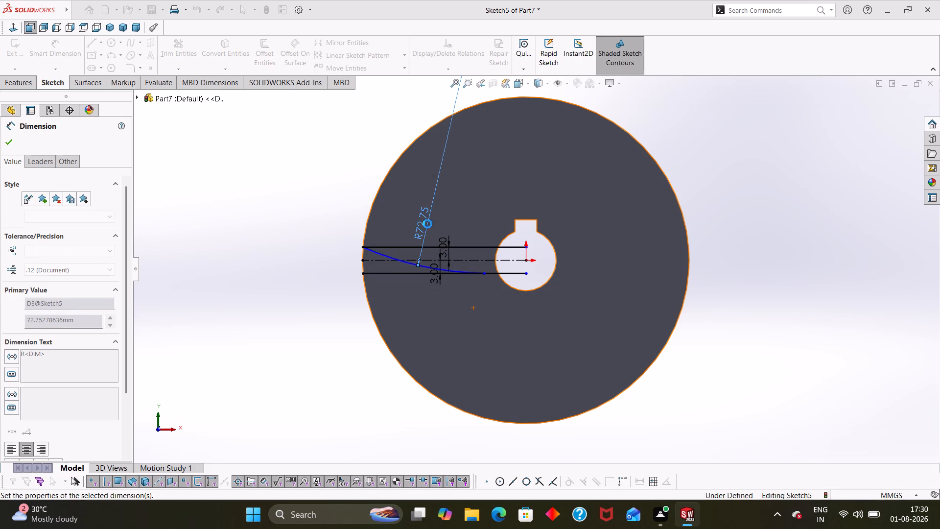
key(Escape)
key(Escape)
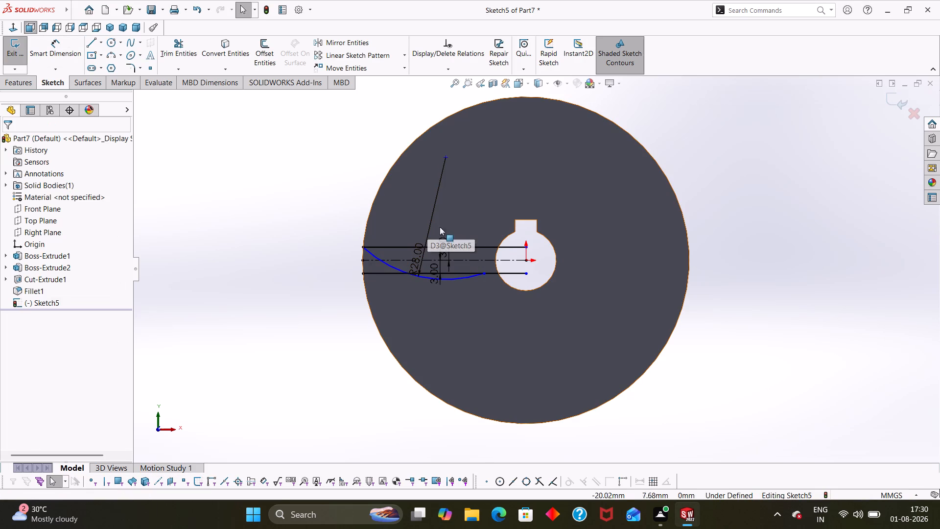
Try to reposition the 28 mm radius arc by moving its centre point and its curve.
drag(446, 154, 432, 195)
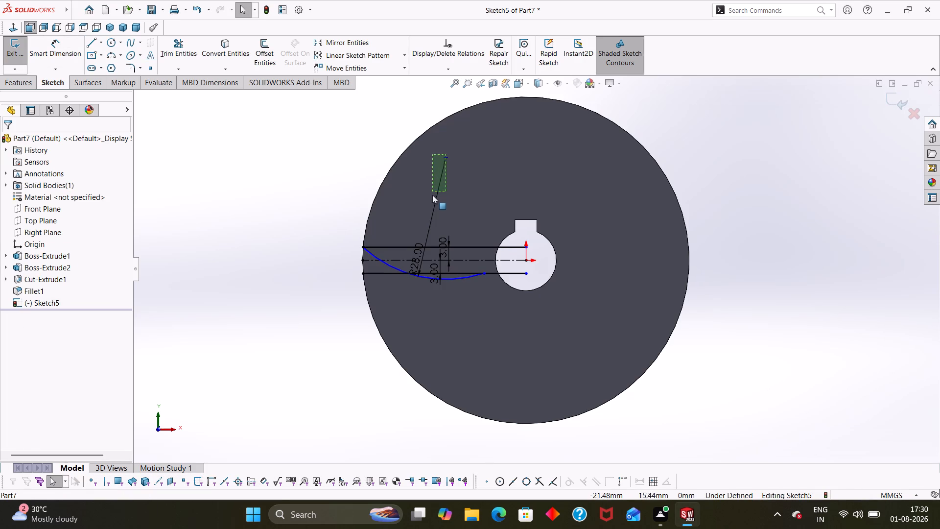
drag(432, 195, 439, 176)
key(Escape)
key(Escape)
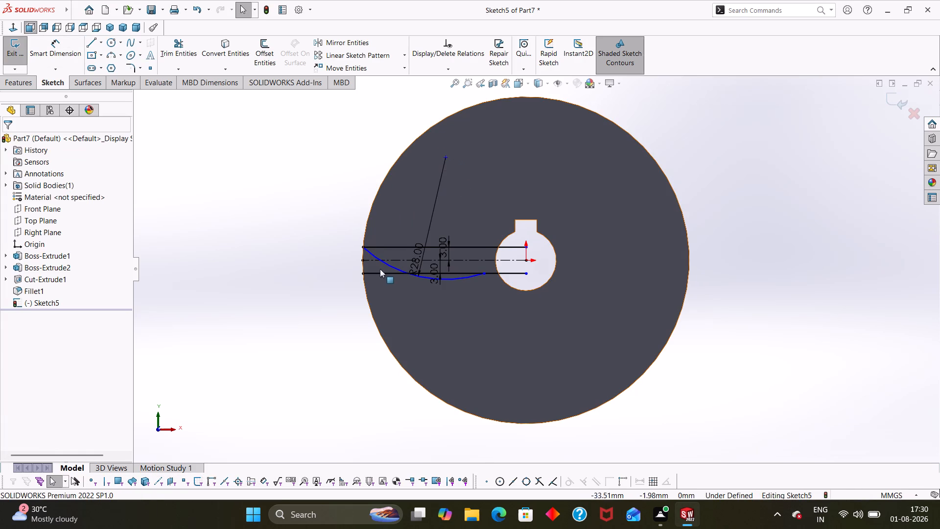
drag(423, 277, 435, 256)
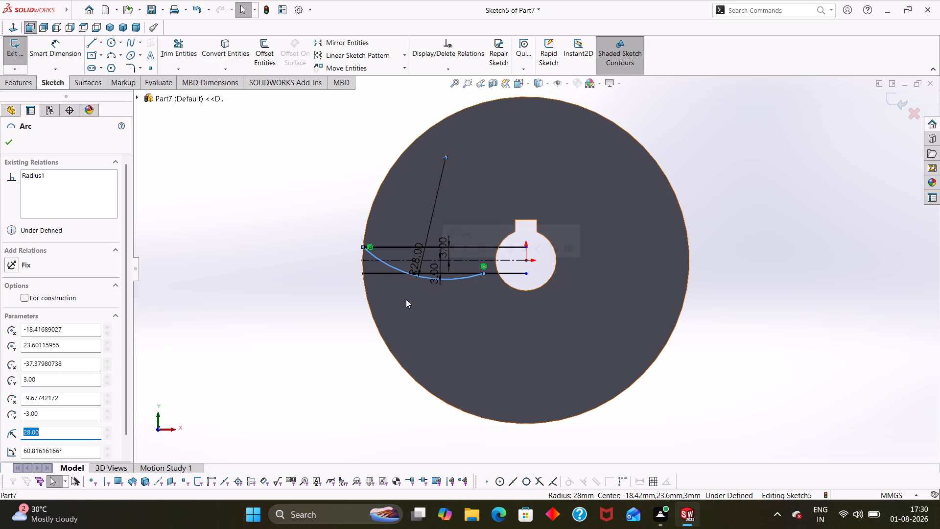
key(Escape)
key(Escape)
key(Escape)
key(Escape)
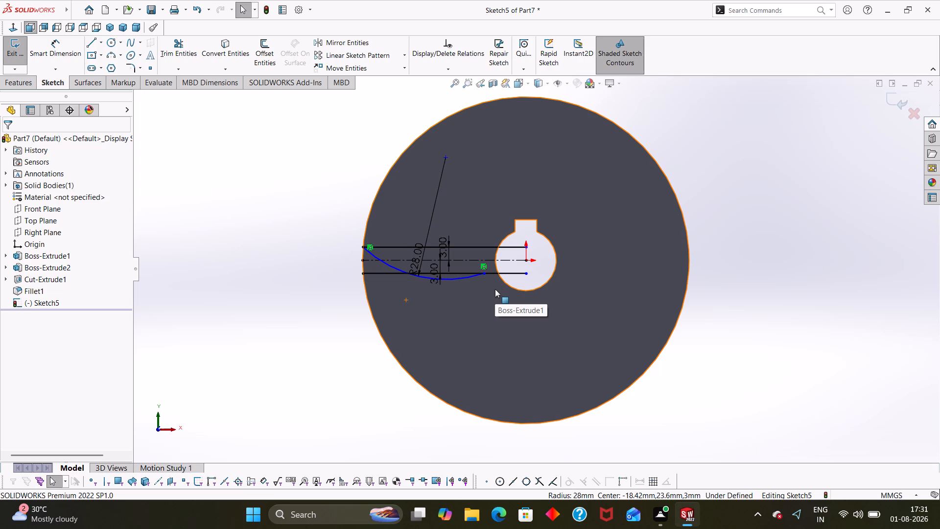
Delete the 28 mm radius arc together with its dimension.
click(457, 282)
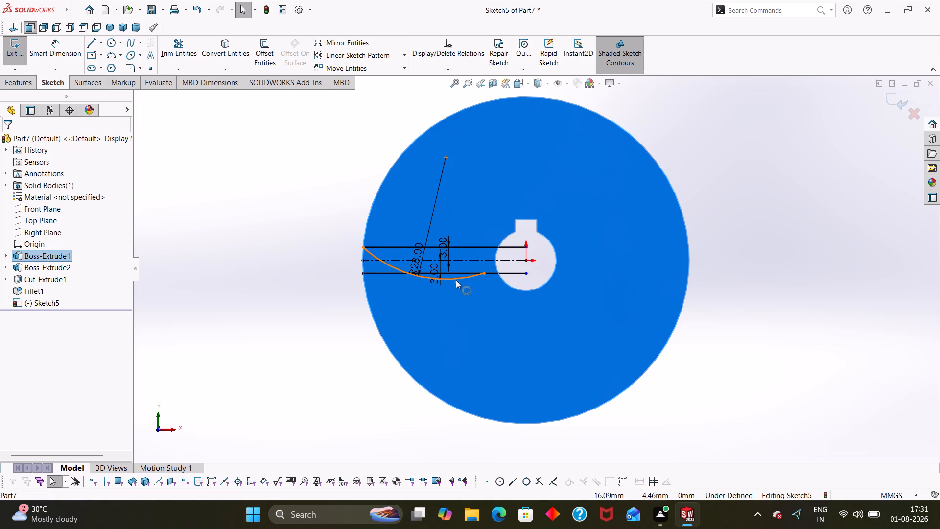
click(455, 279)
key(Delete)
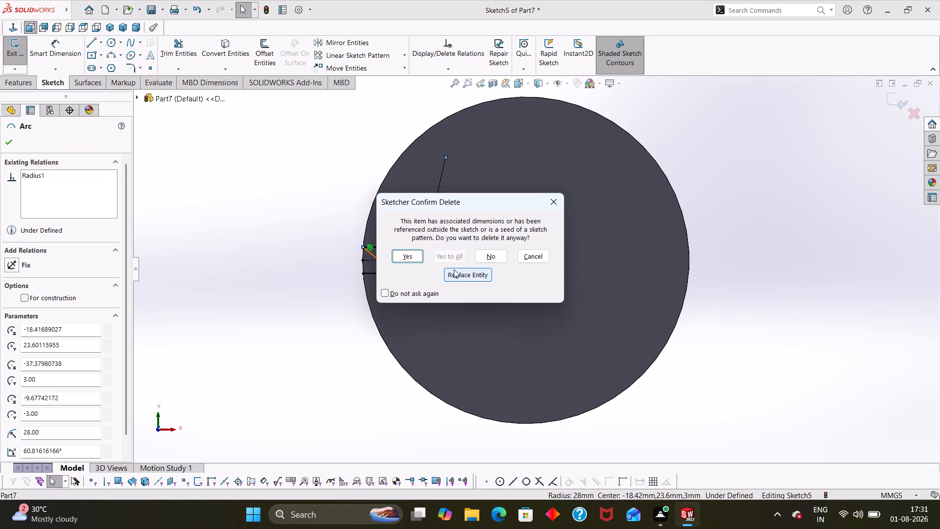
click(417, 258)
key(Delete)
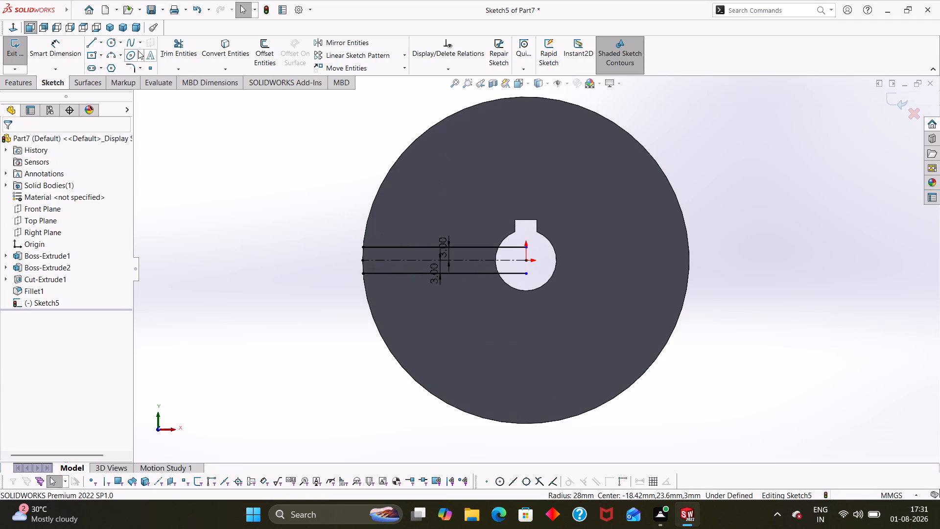
Sketch a three-point arc of about 41 mm radius from the disc edge above the upper offset line to the lower offset line near the bore.
click(109, 57)
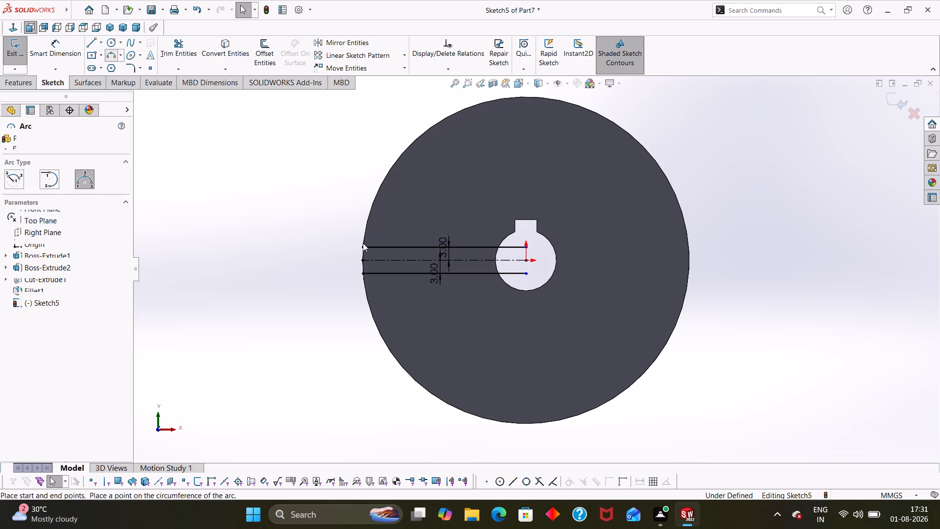
click(366, 229)
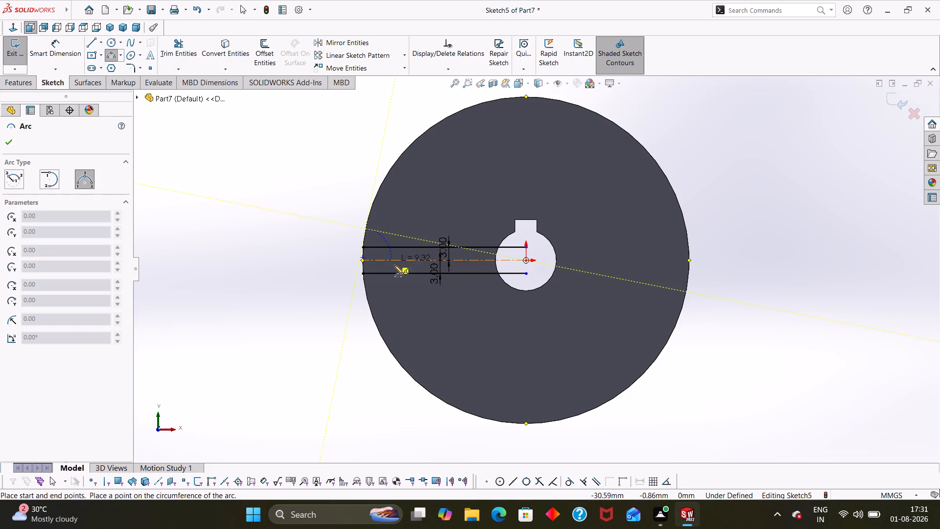
click(481, 273)
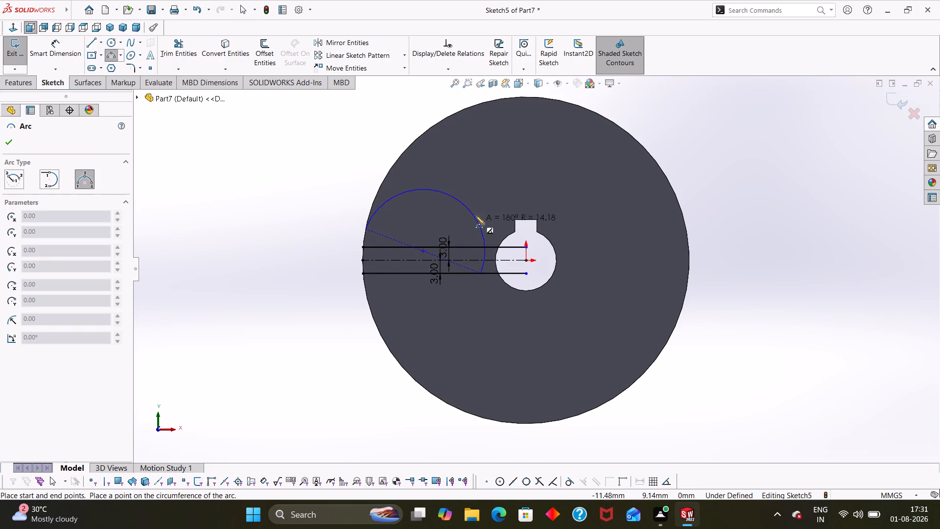
click(465, 272)
key(Escape)
key(Escape)
Dimension the new arc with a radius of 28 mm.
right_drag(285, 305, 281, 239)
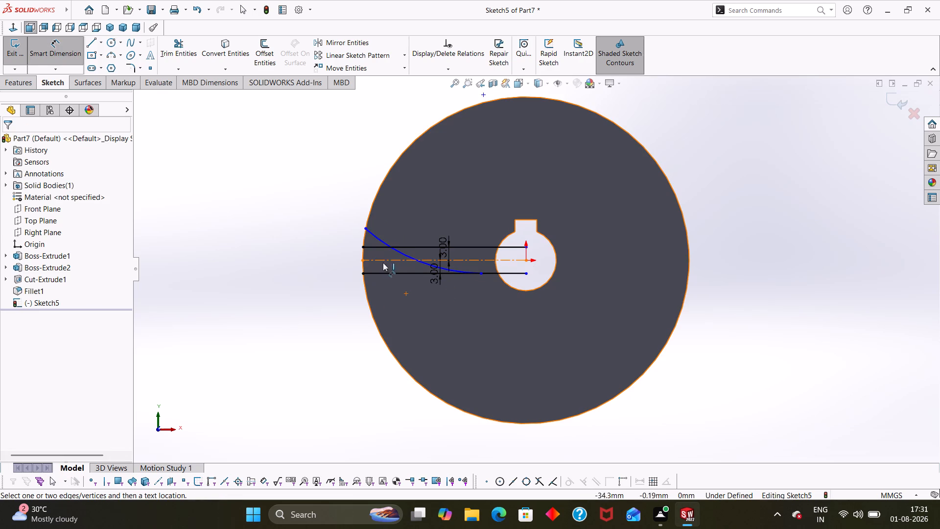
click(397, 250)
click(424, 224)
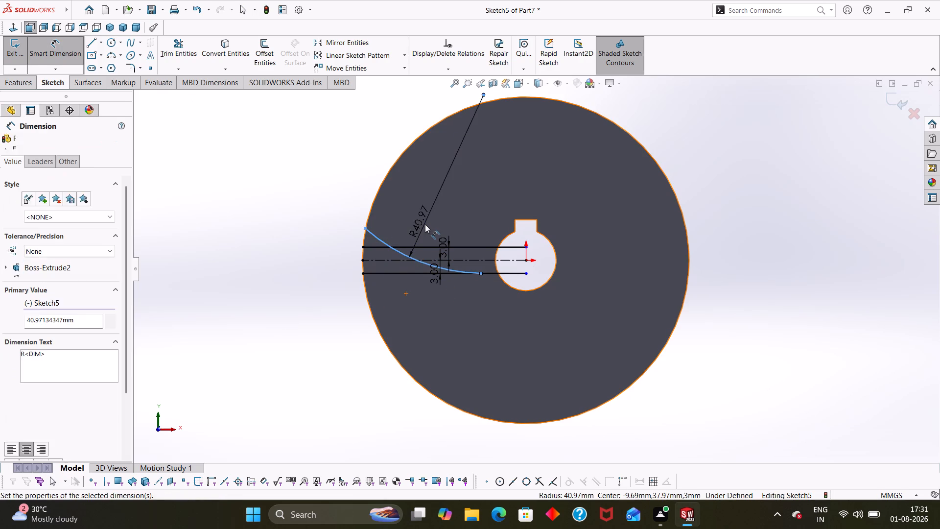
text(28)
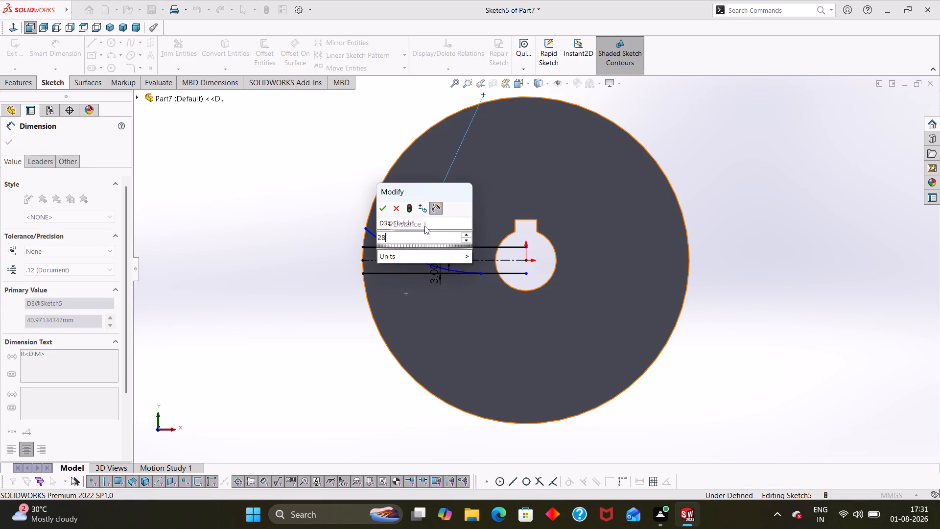
key(Return)
key(Escape)
key(Escape)
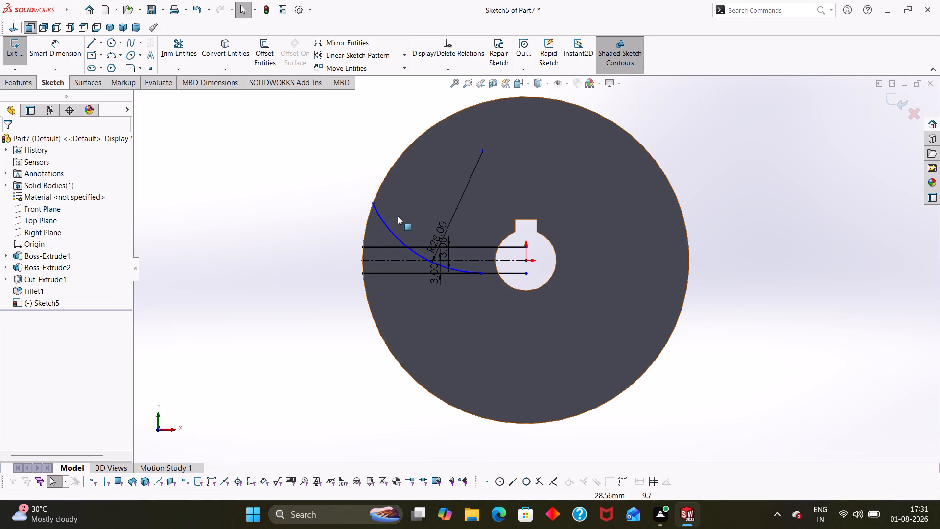
Move the 28 mm arc's outer endpoint down along the disc edge to about X -36.9 mm, Y 6.65 mm.
drag(374, 202, 364, 228)
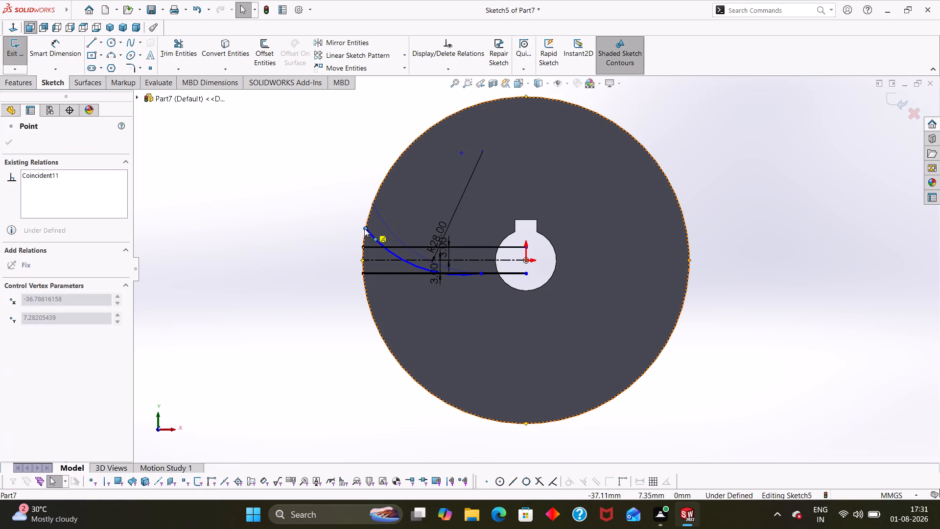
drag(364, 228, 364, 233)
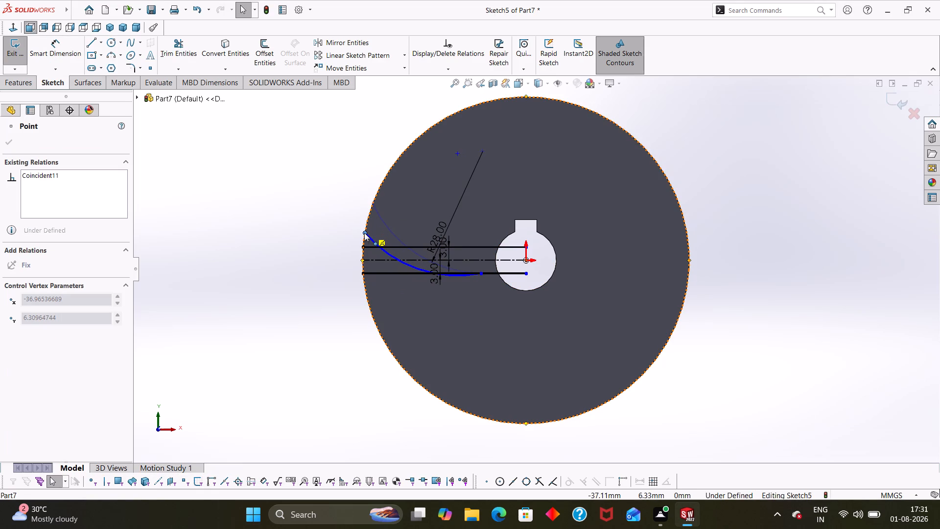
drag(364, 233, 365, 231)
key(Escape)
key(Escape)
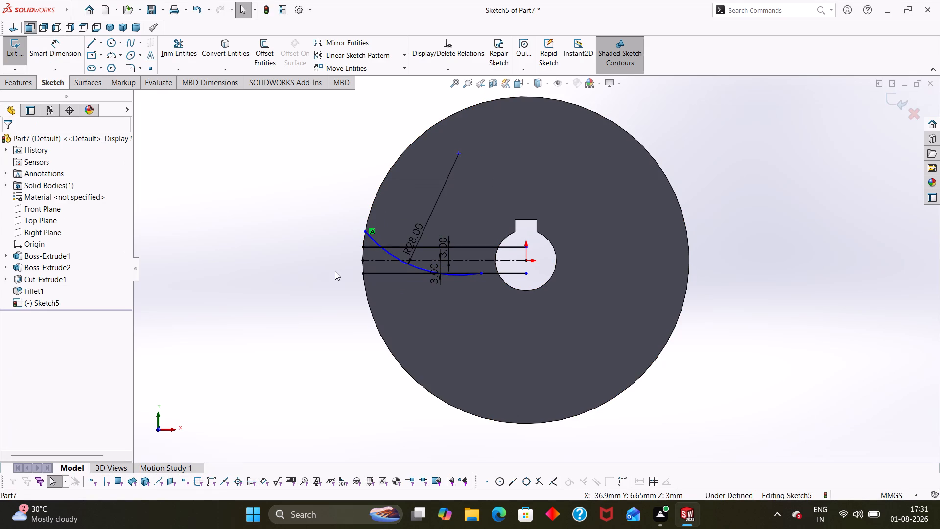
click(313, 293)
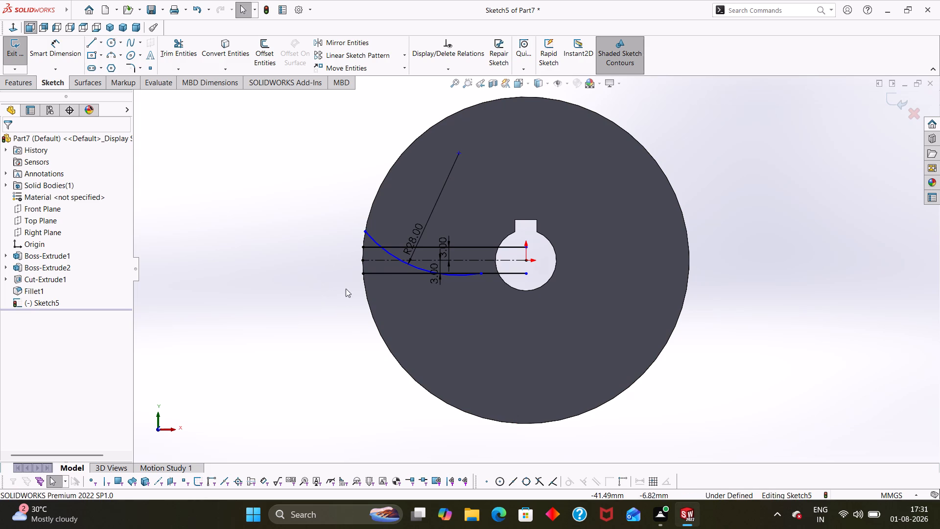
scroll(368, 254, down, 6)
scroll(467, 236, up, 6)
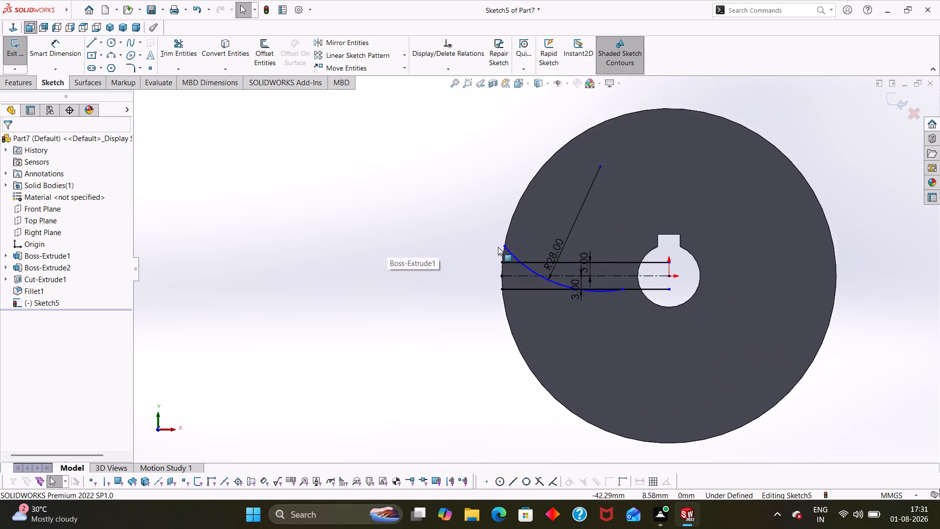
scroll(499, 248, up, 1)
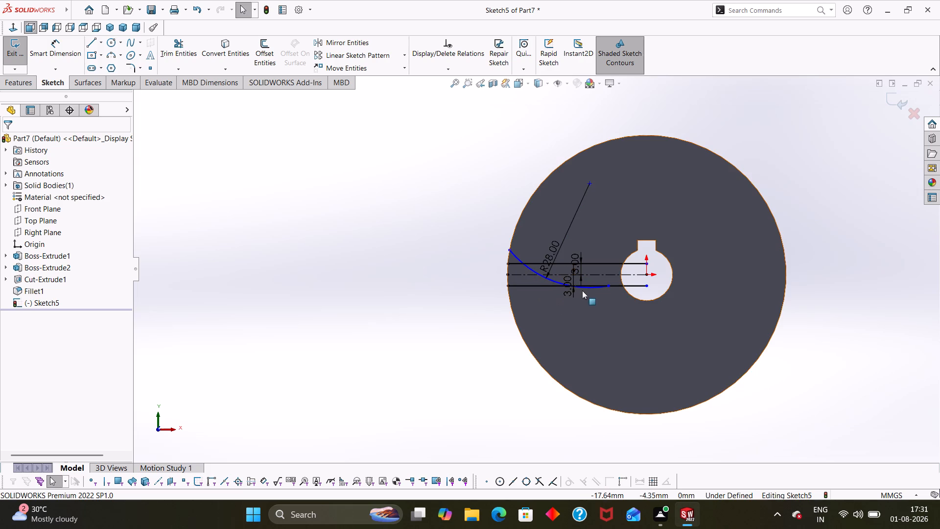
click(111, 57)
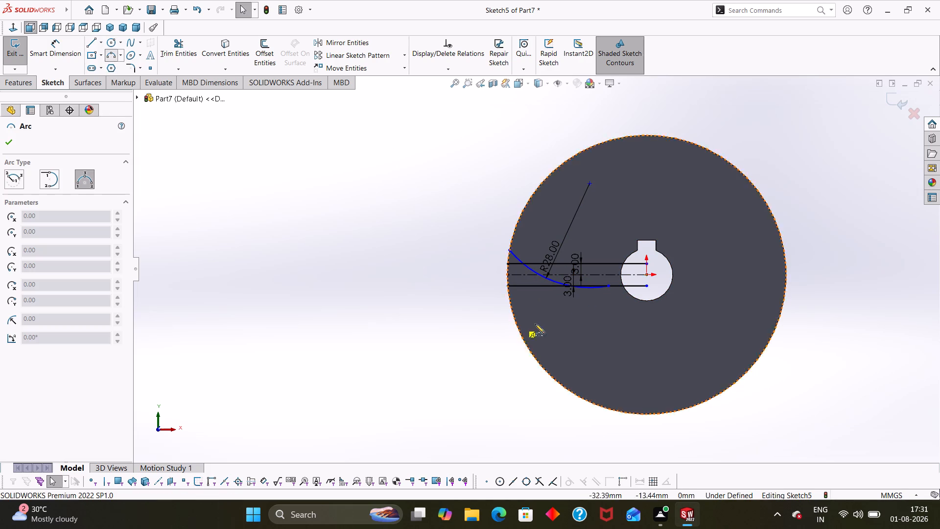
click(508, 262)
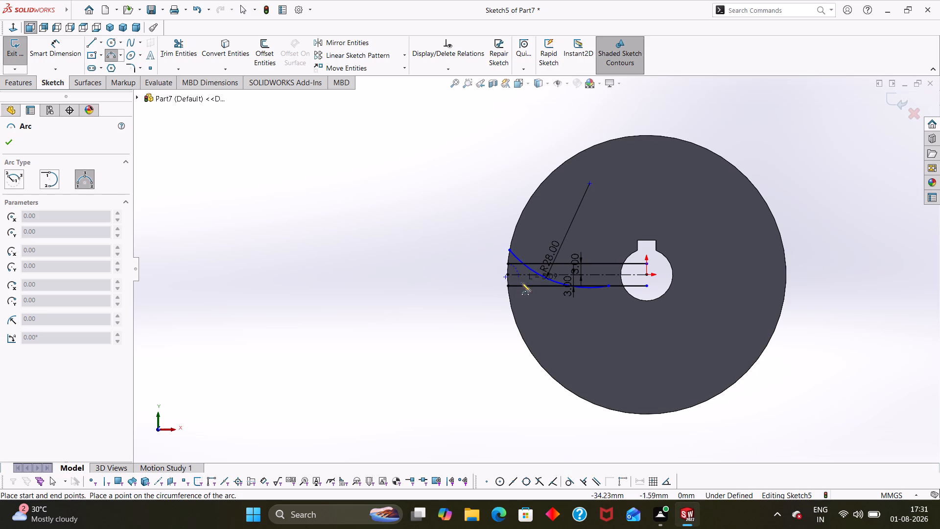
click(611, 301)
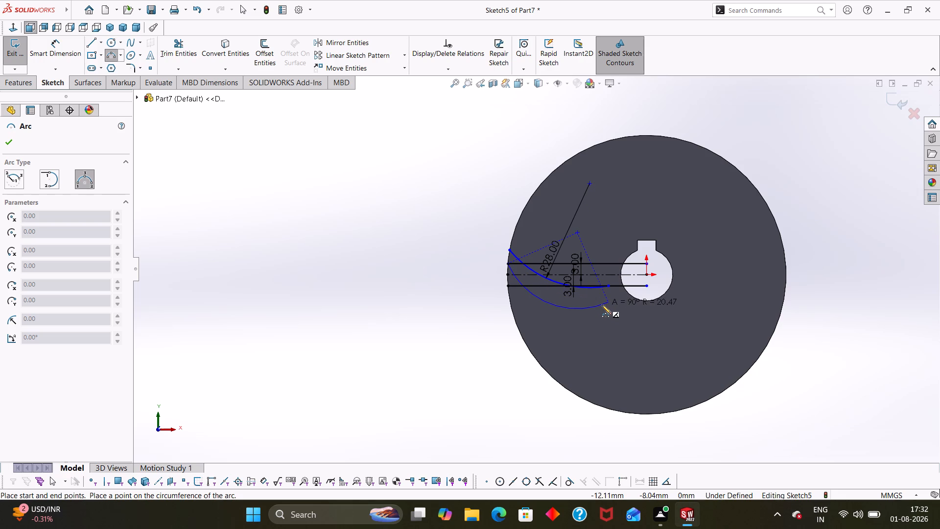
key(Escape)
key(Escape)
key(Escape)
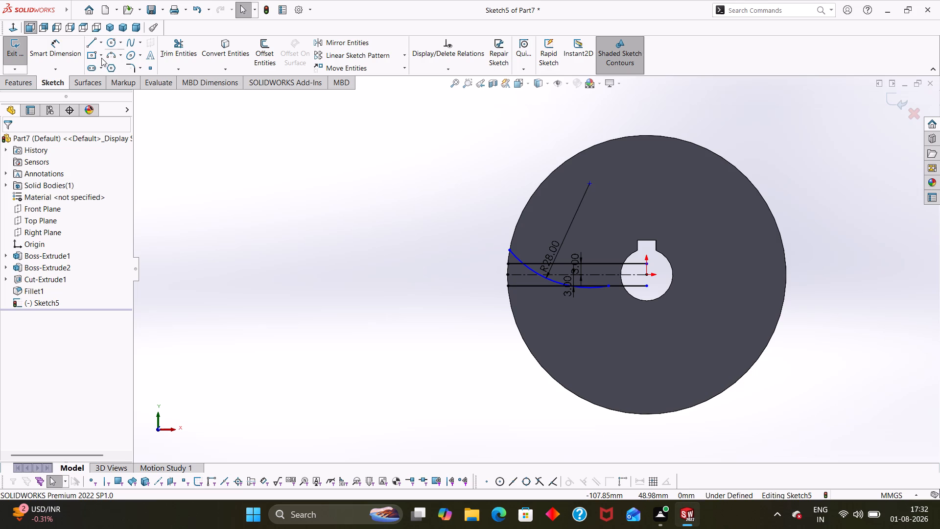
Sketch a second three-point arc of about 28 mm radius from the upper offset line's outer end to just below the first arc's inner end.
click(111, 53)
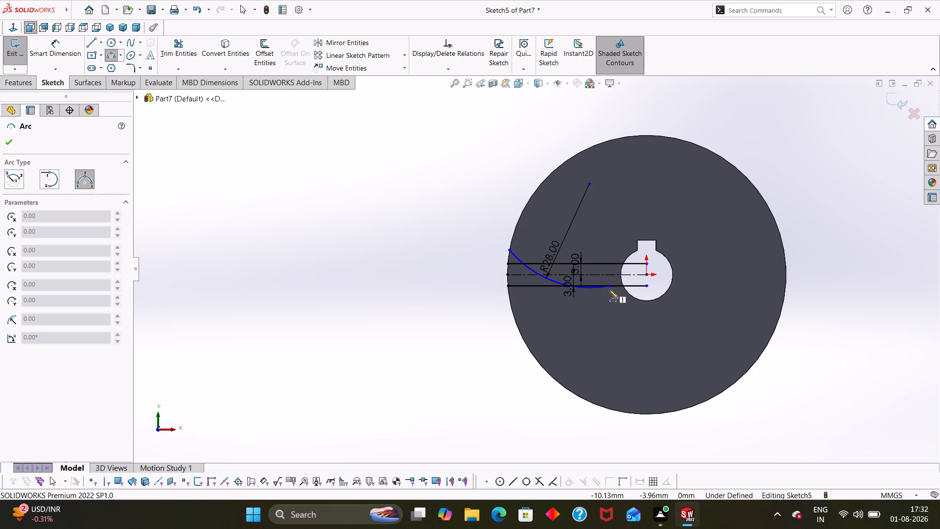
click(507, 266)
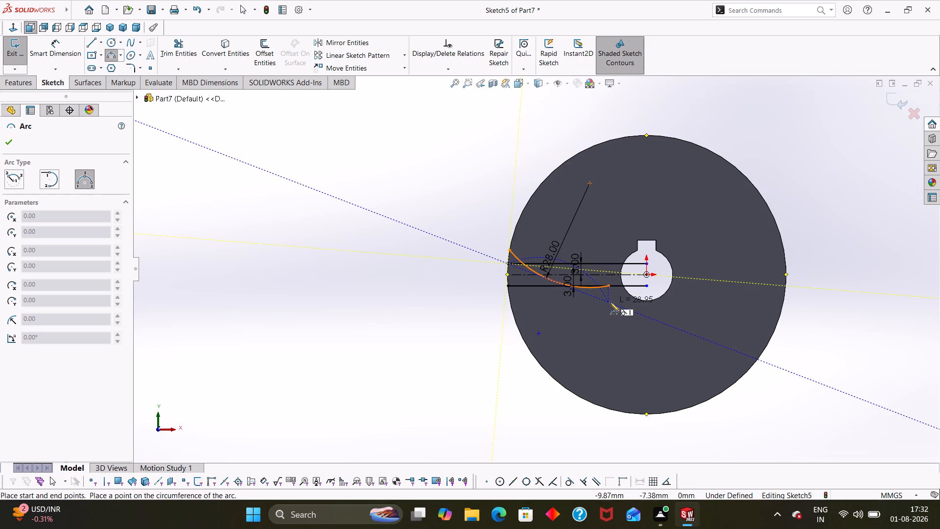
click(607, 298)
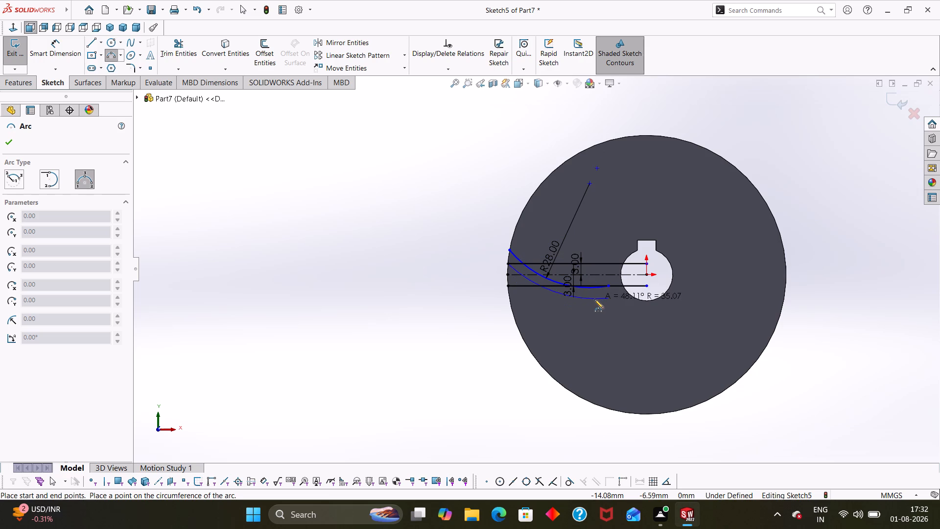
click(593, 300)
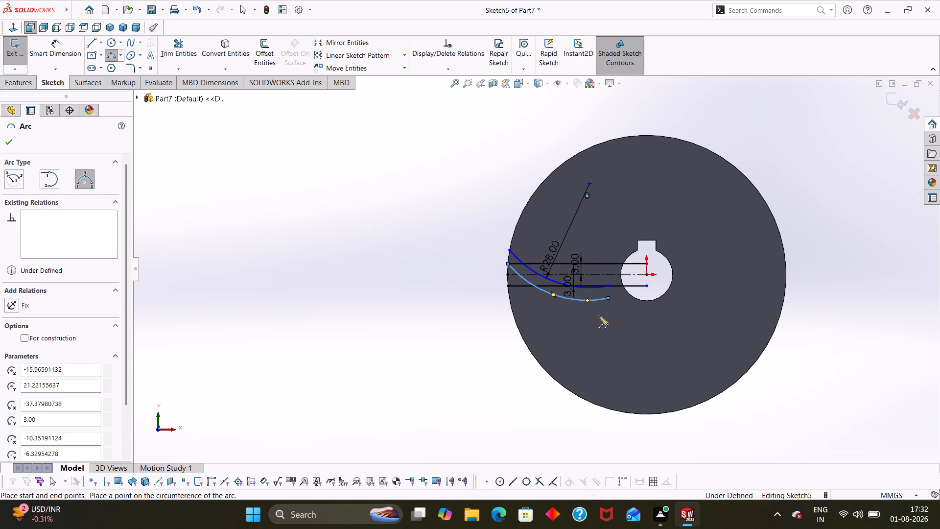
key(Escape)
key(Escape)
Dimension the lower arc with a radius of 31 mm.
right_drag(450, 403, 470, 290)
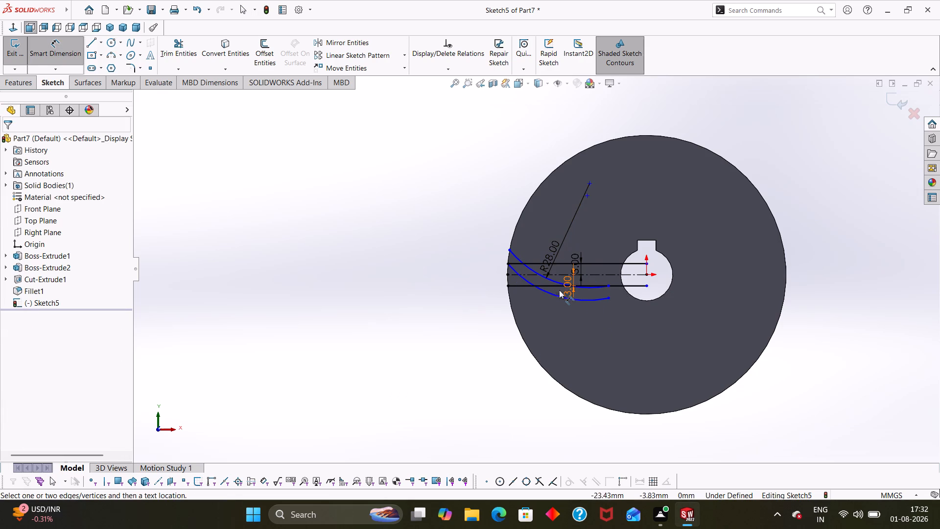
click(556, 293)
click(577, 233)
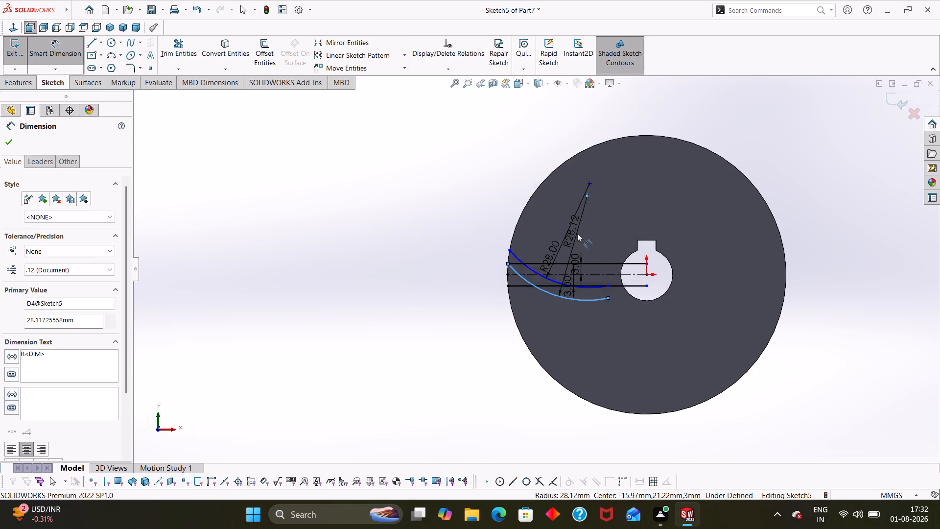
text(31)
key(Return)
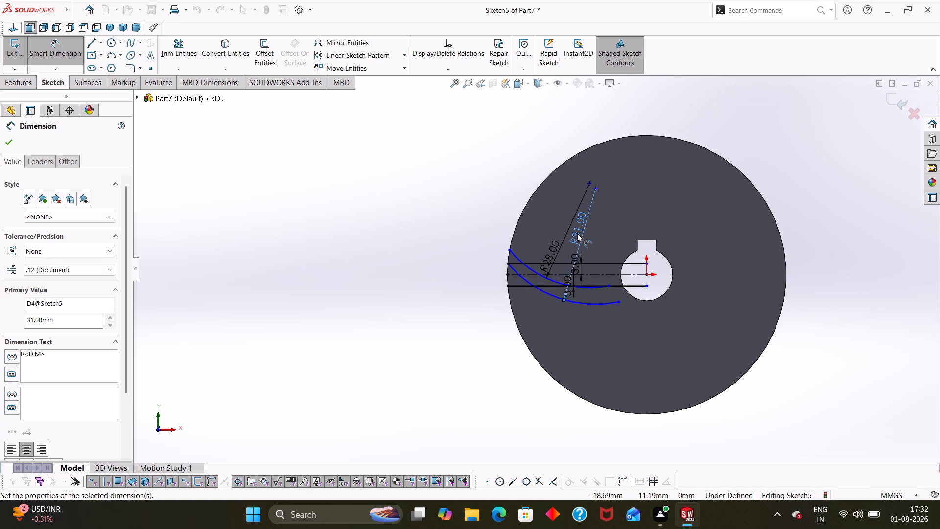
key(Escape)
key(Escape)
Make the centre points of the 28 mm and 31 mm arcs coincident.
click(596, 187)
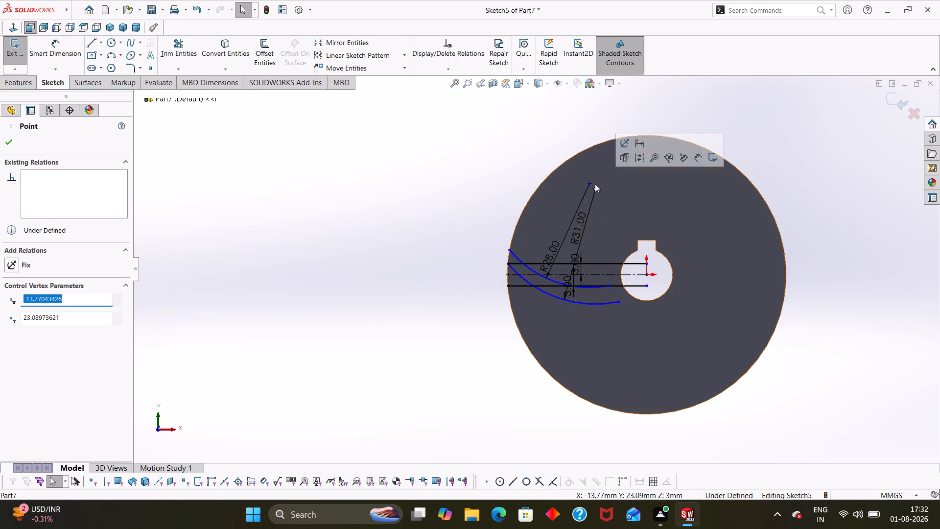
ctrl+click(591, 182)
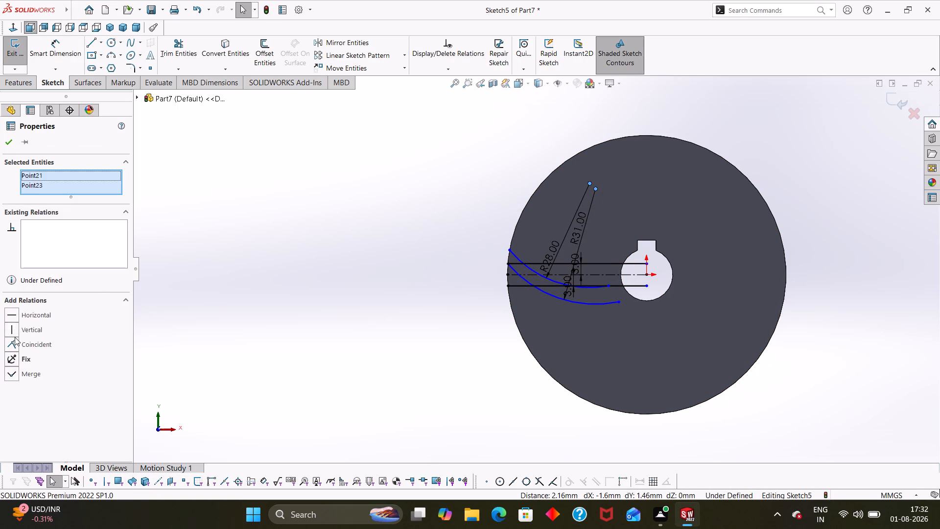
click(15, 342)
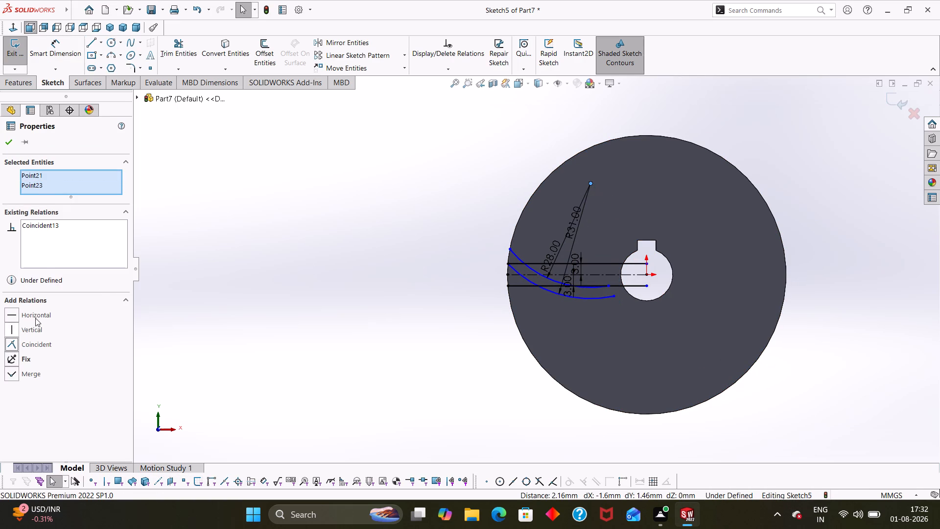
click(8, 145)
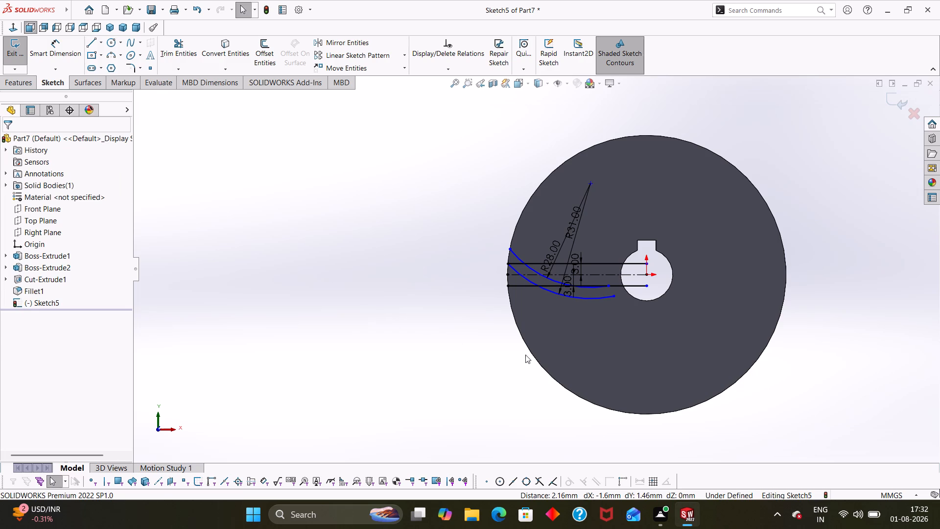
key(Escape)
key(Escape)
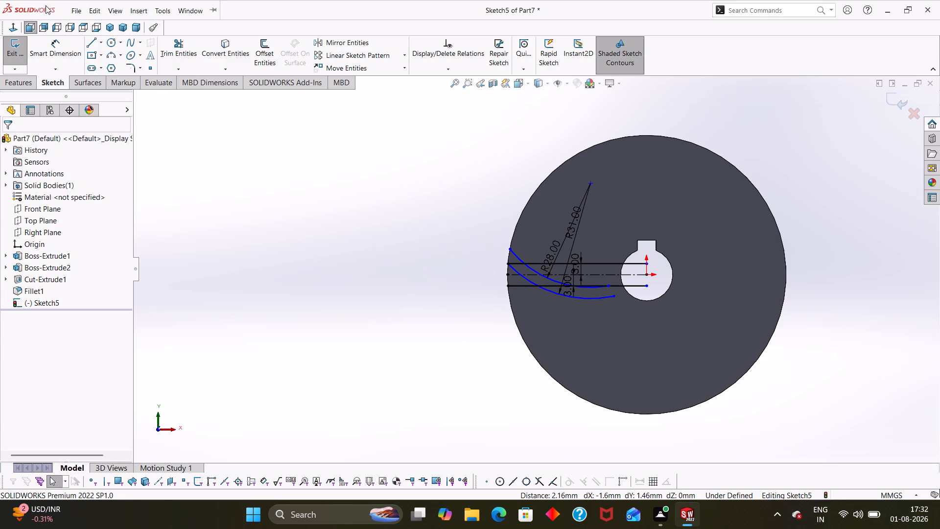
Convert the disc's outer circular edge into a sketch entity.
click(221, 59)
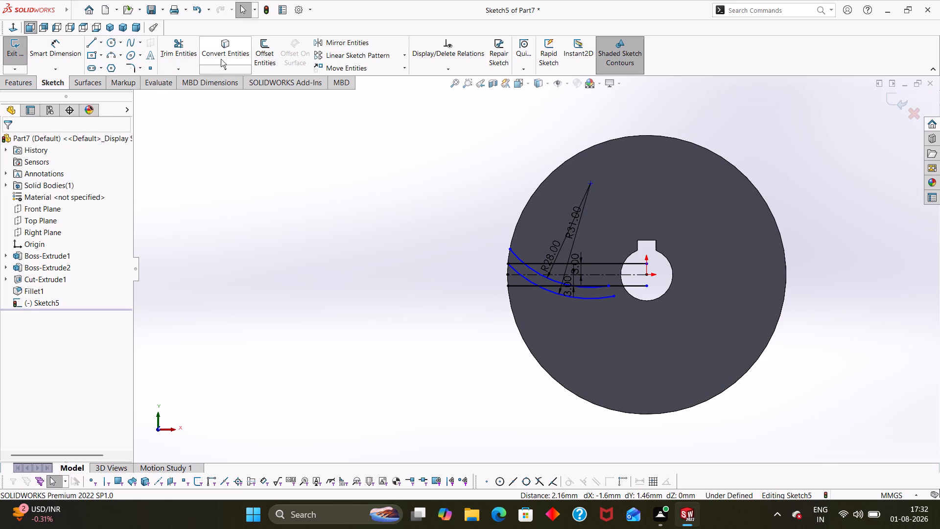
click(540, 186)
click(7, 141)
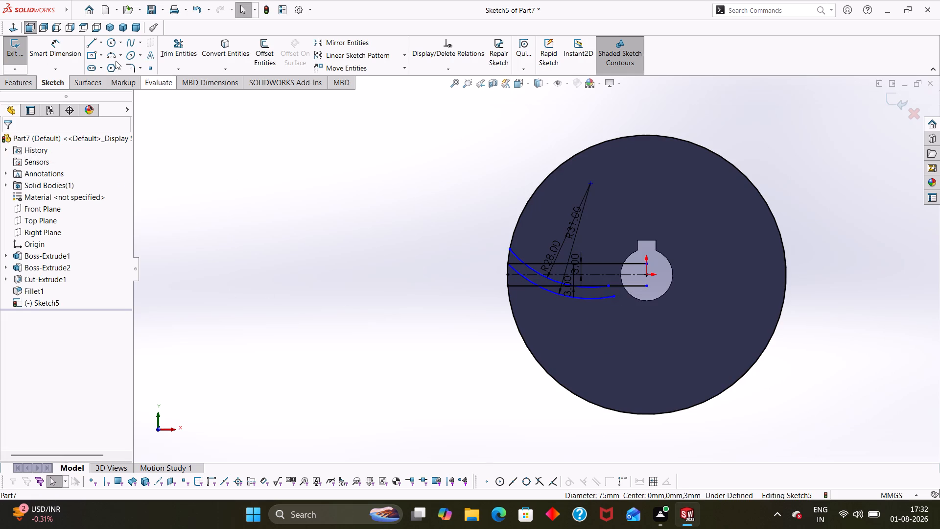
Close the blade's inner tip with a line about 3.1 mm long joining the inner ends of the two arcs.
click(88, 46)
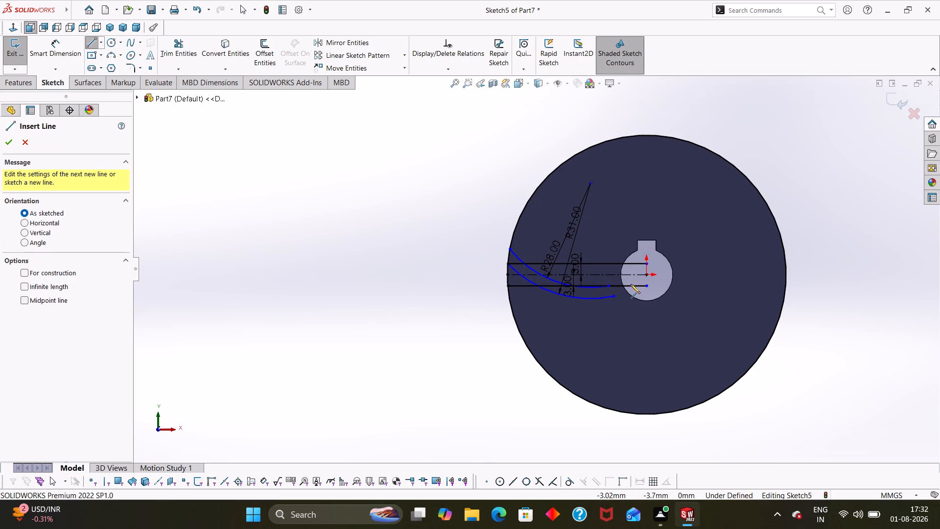
click(608, 285)
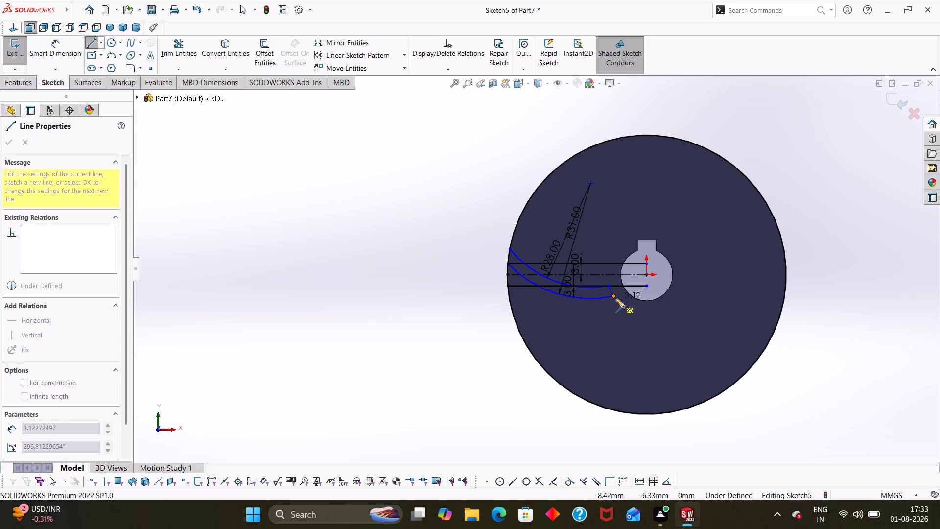
click(614, 296)
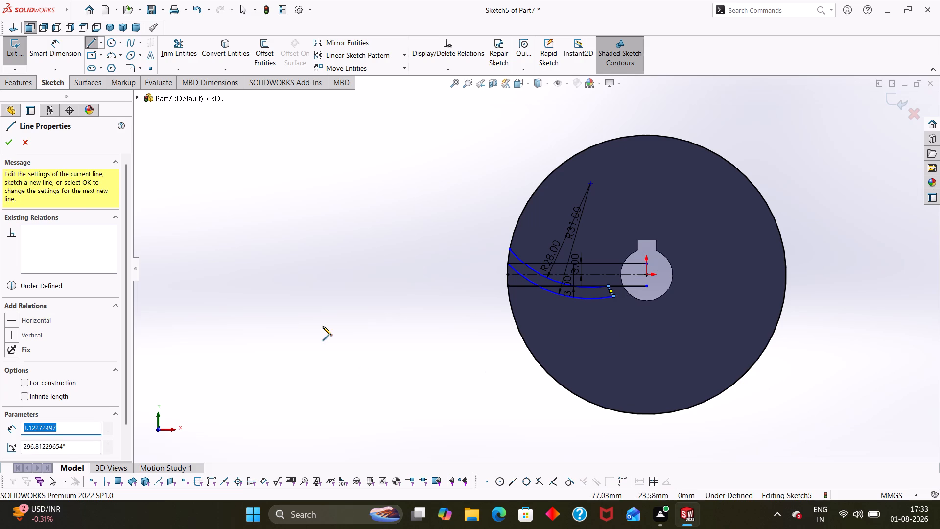
click(7, 144)
key(Escape)
key(Escape)
key(Escape)
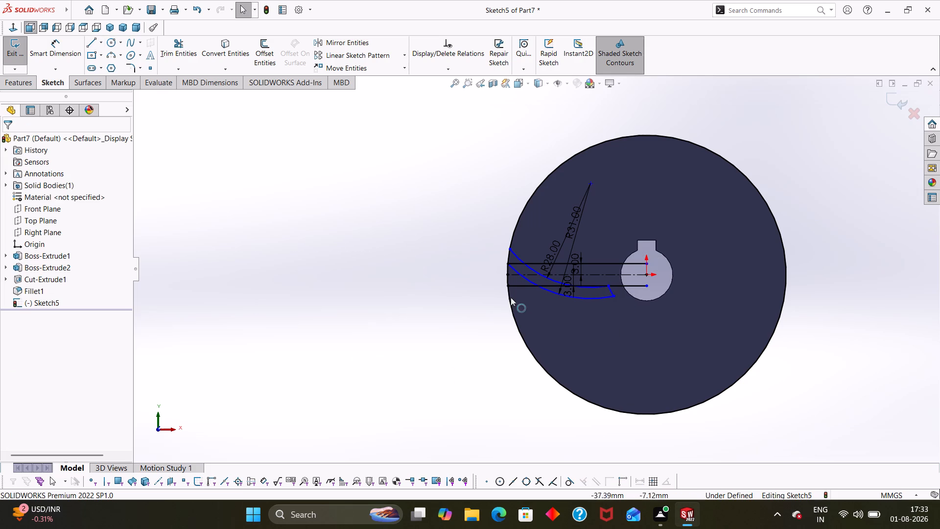
Trim the converted disc outline so only the short arc closing the blade's outer end remains.
click(179, 63)
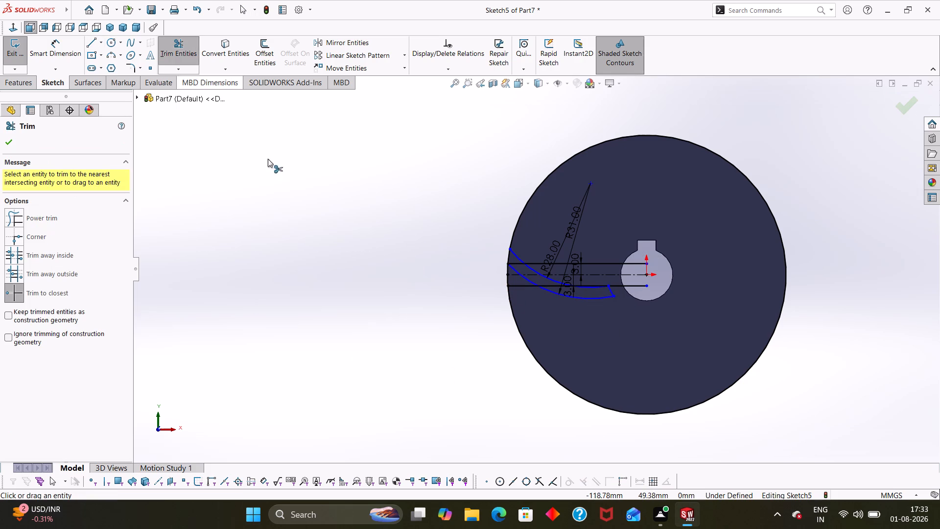
click(548, 374)
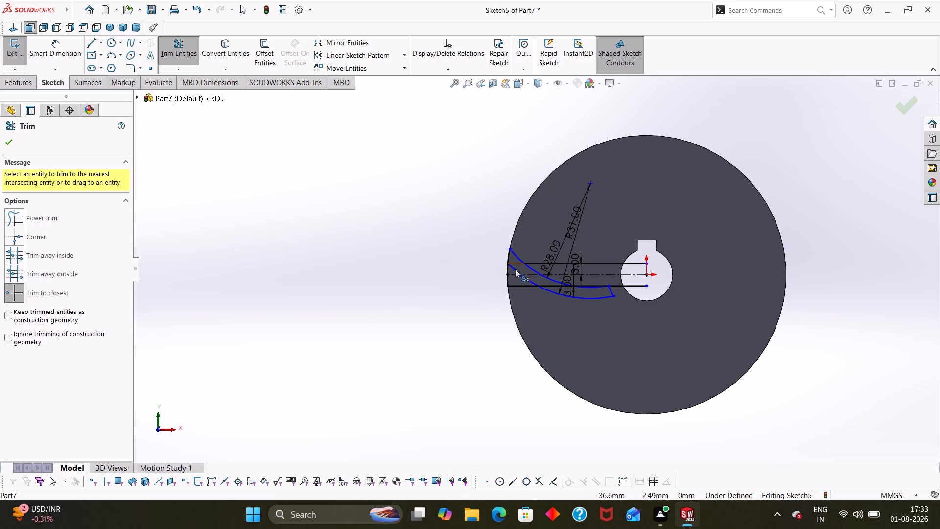
scroll(598, 302, down, 4)
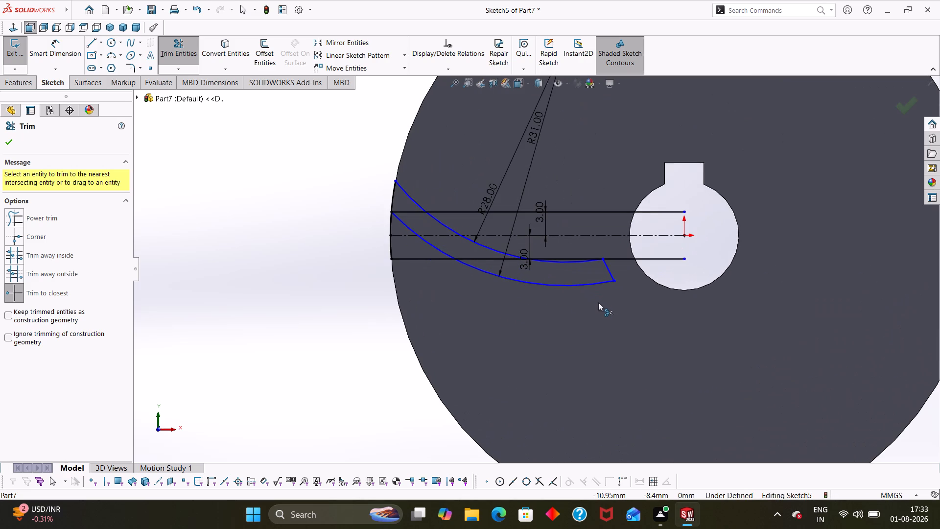
click(390, 242)
click(390, 223)
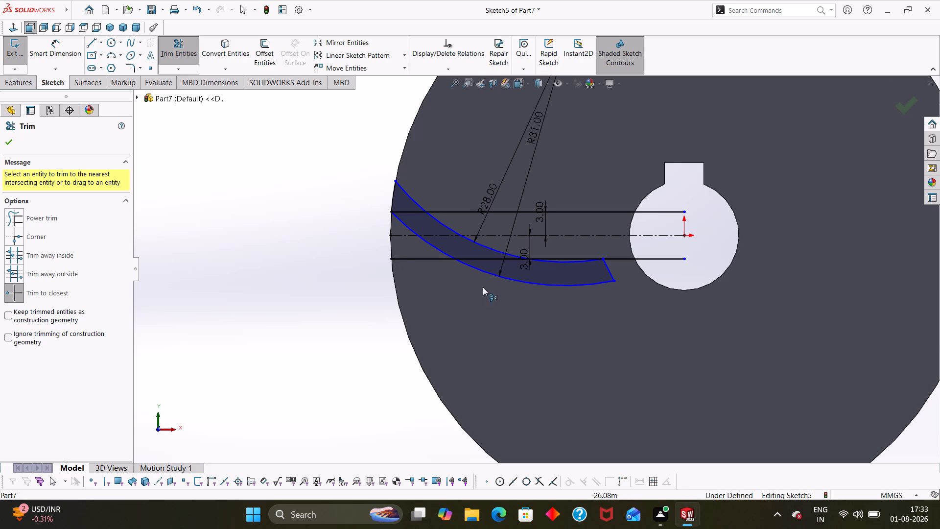
Trim the two horizontal guide lines 3 mm above and below the centreline where they run outside and across the blade profile.
scroll(497, 277, up, 2)
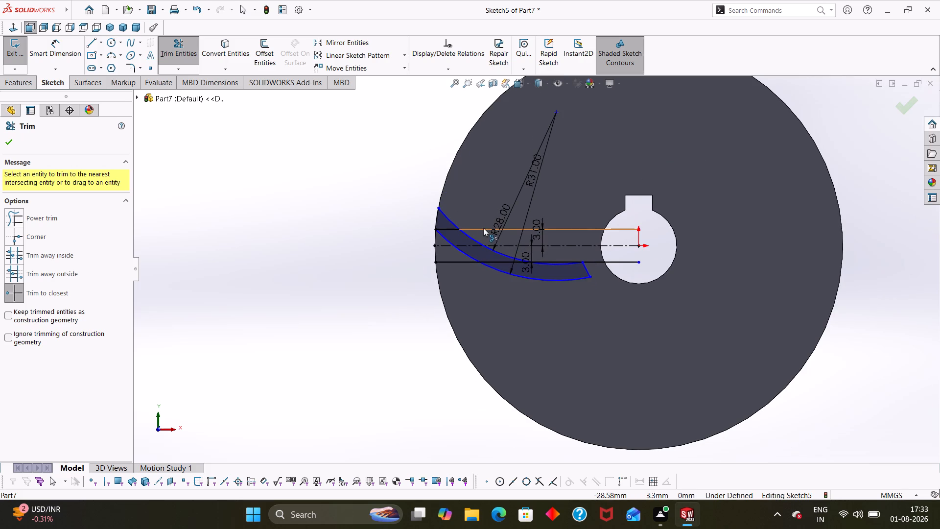
click(483, 228)
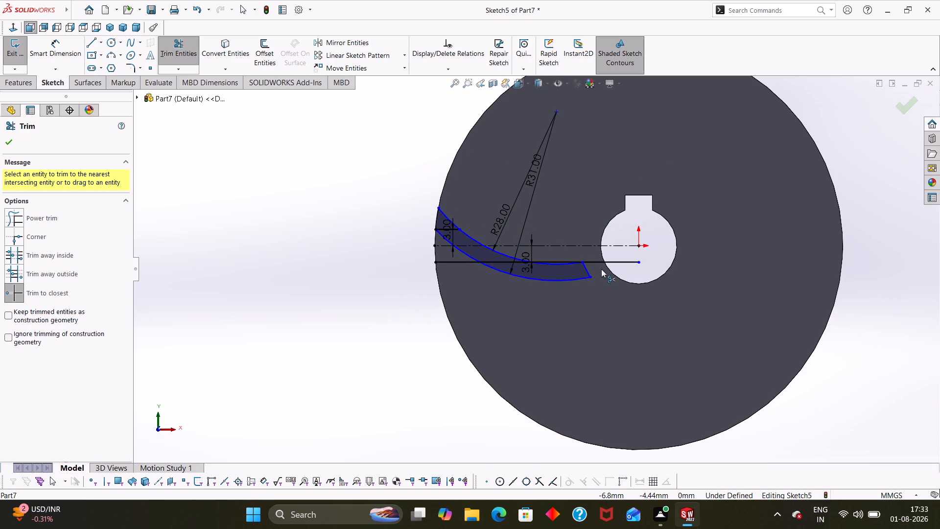
click(599, 263)
click(557, 261)
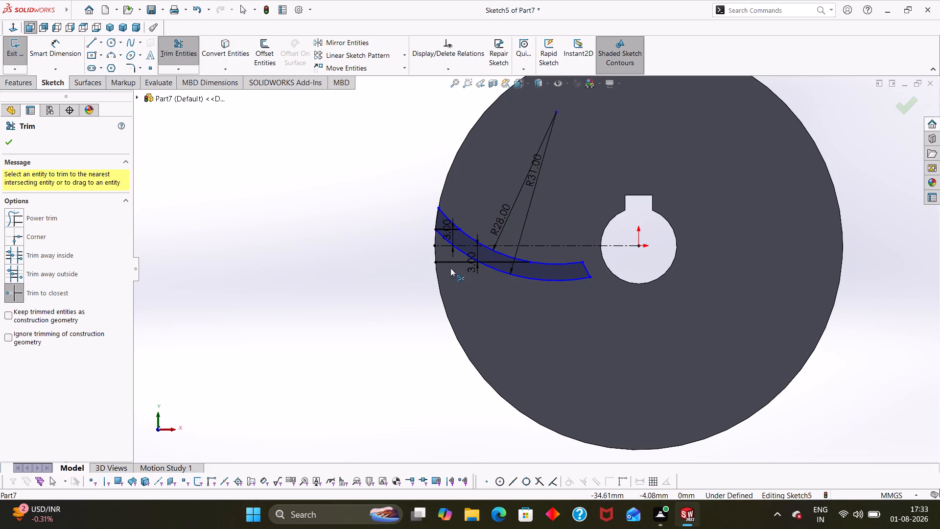
click(497, 261)
click(471, 262)
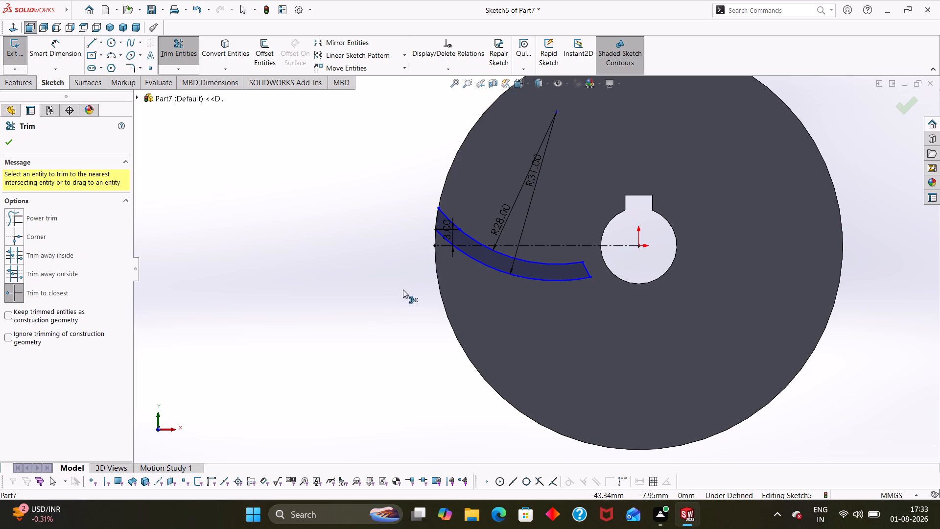
key(Escape)
key(Escape)
key(Escape)
key(Escape)
key(Escape)
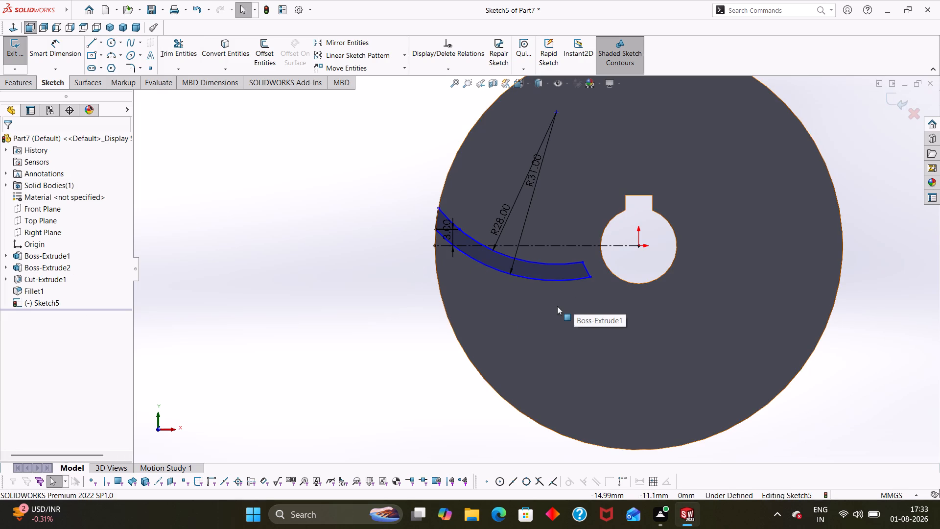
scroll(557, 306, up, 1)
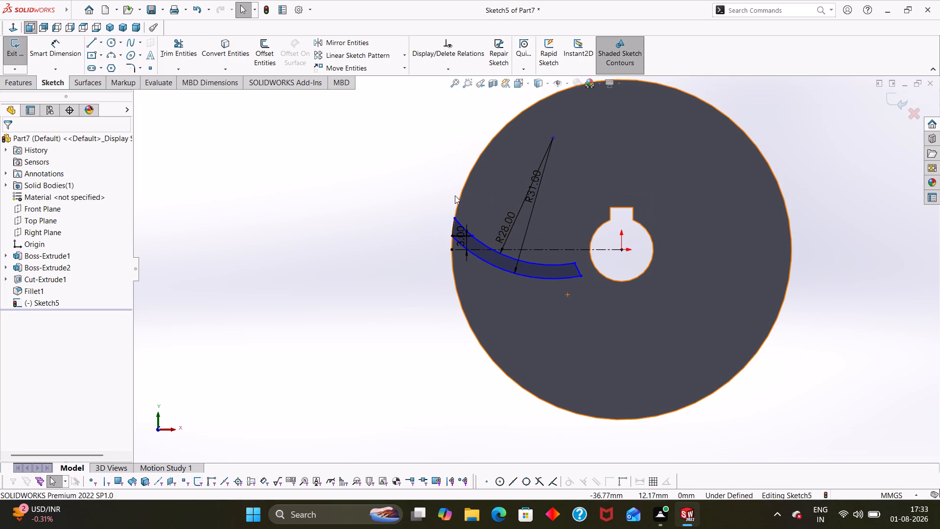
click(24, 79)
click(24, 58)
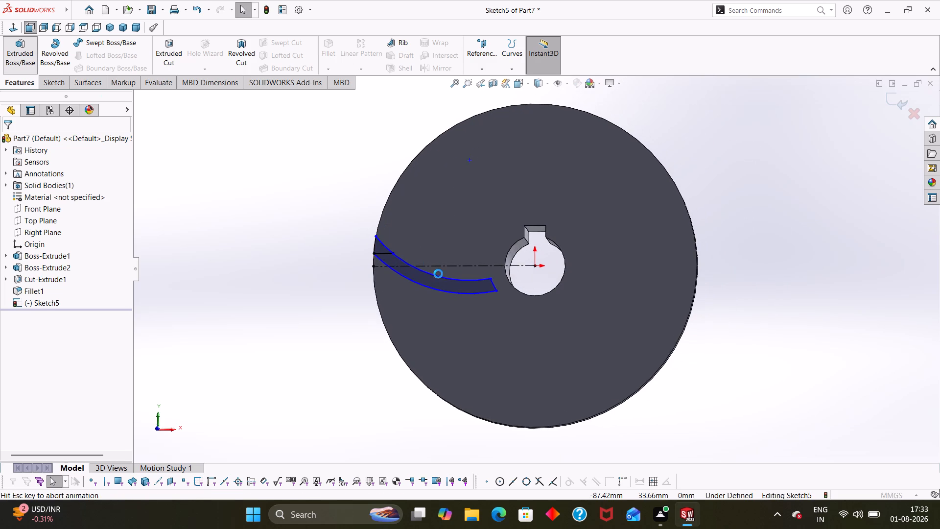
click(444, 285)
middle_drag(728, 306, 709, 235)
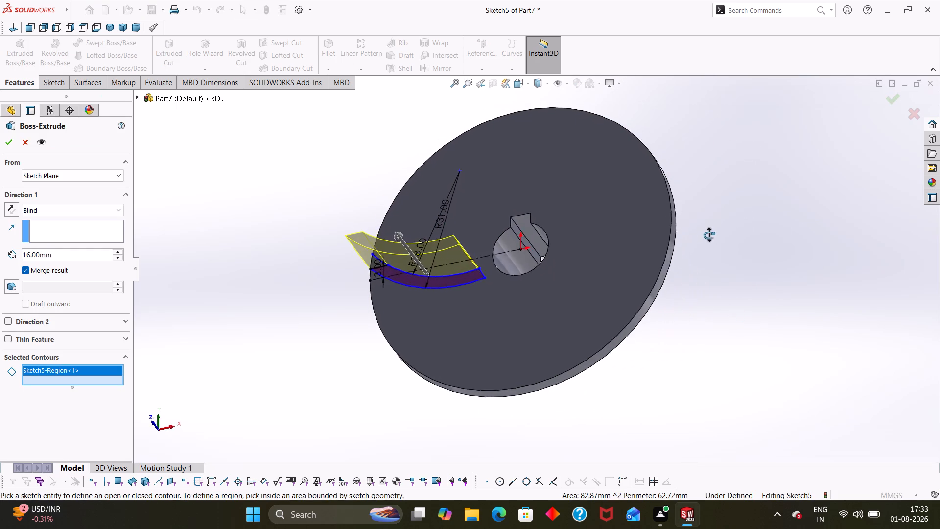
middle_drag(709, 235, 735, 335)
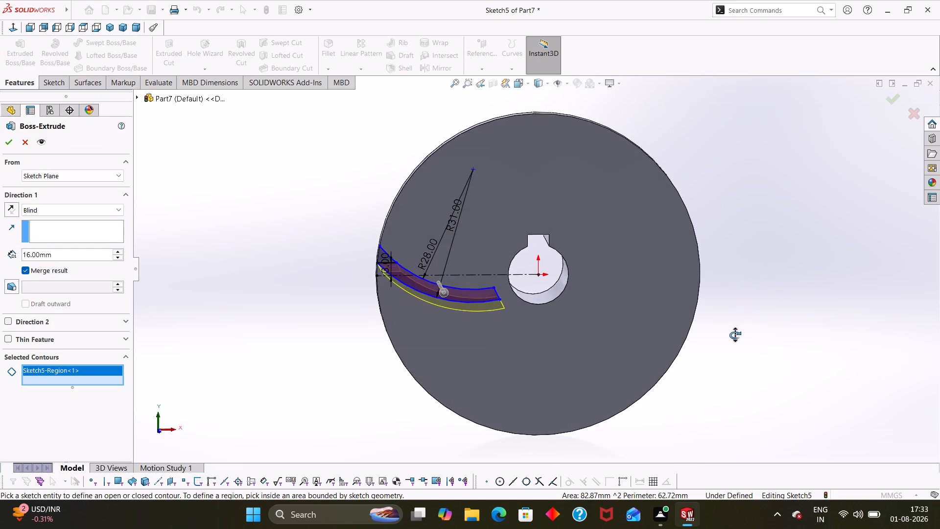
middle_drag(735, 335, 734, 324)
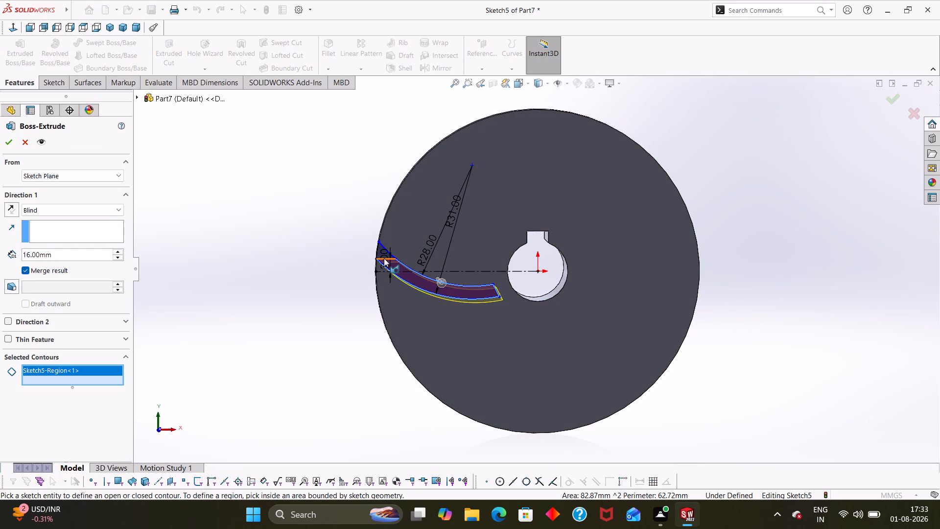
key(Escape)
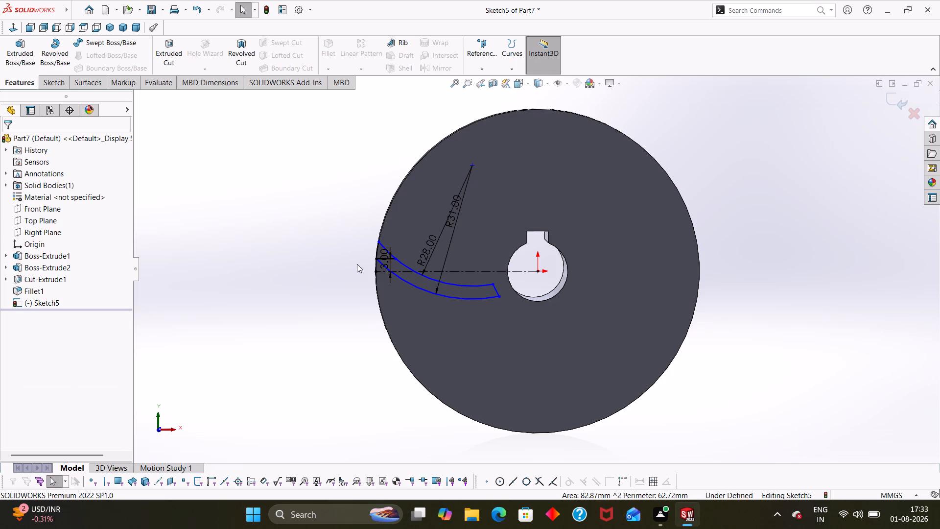
Delete the leftover short horizontal line crossing the blade profile near its outer end.
scroll(387, 259, down, 6)
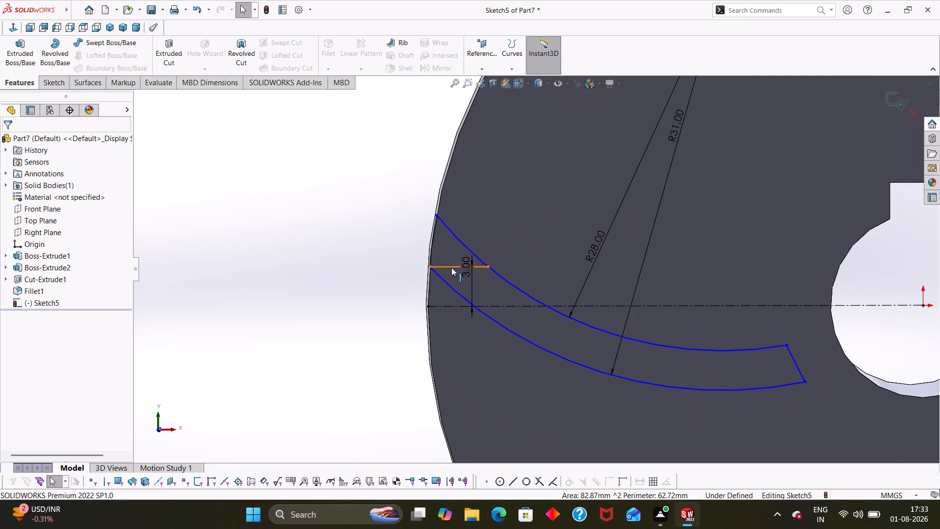
click(451, 267)
key(Delete)
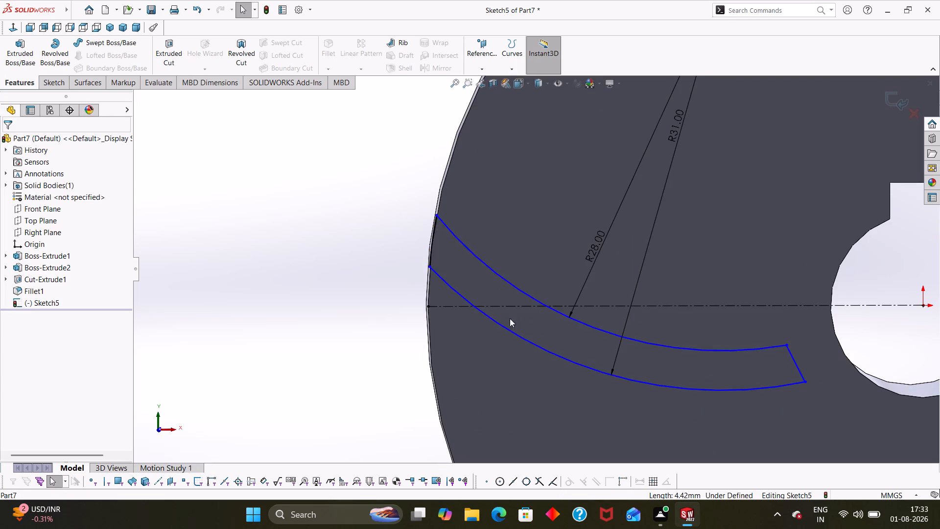
Extrude the closed blade profile as a 14 mm blind boss merged with the disc.
click(24, 52)
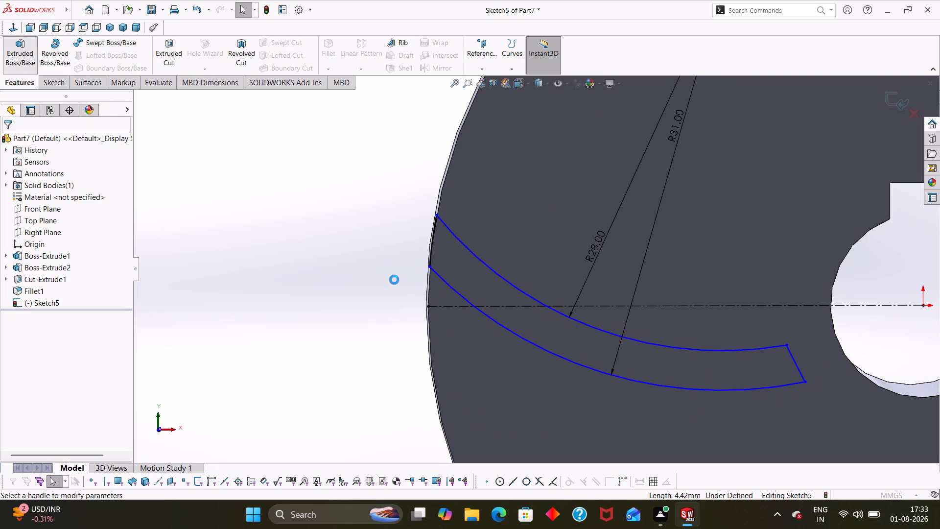
click(477, 294)
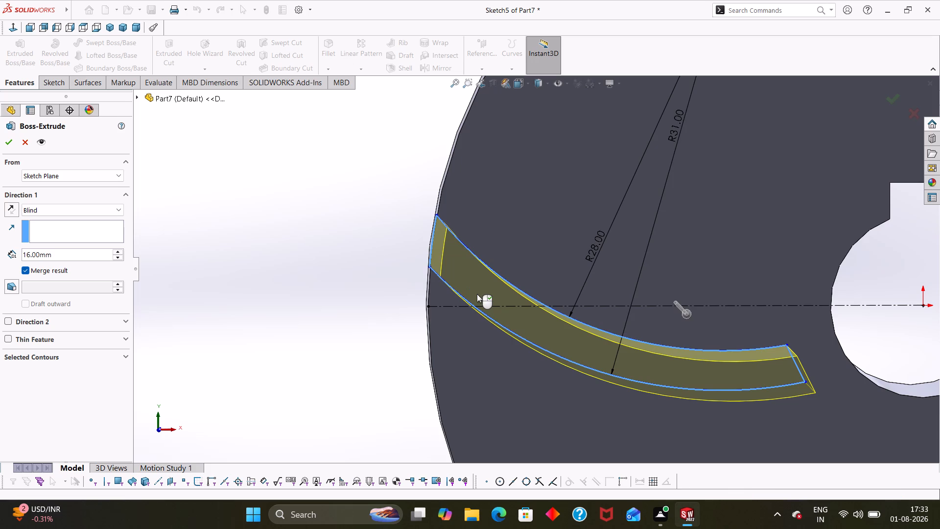
scroll(794, 326, up, 4)
middle_drag(799, 352, 799, 349)
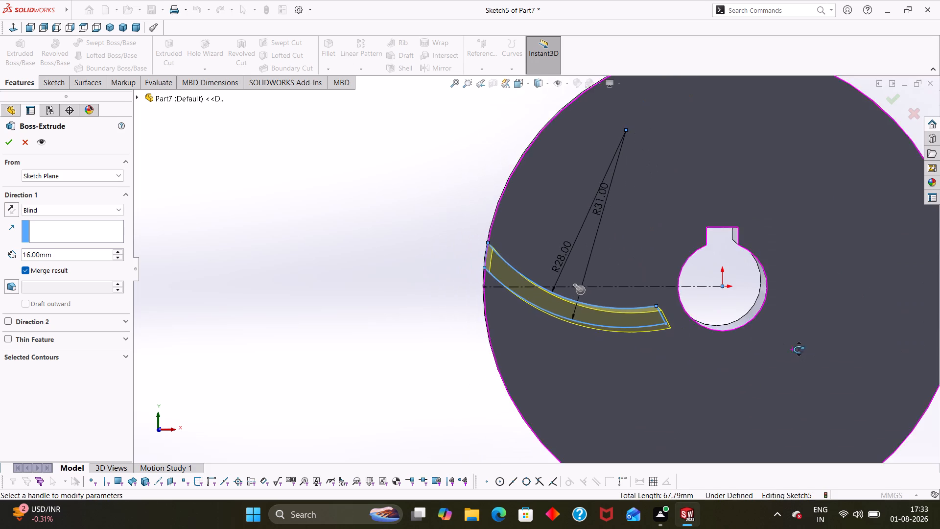
middle_drag(799, 349, 773, 349)
drag(70, 251, 37, 246)
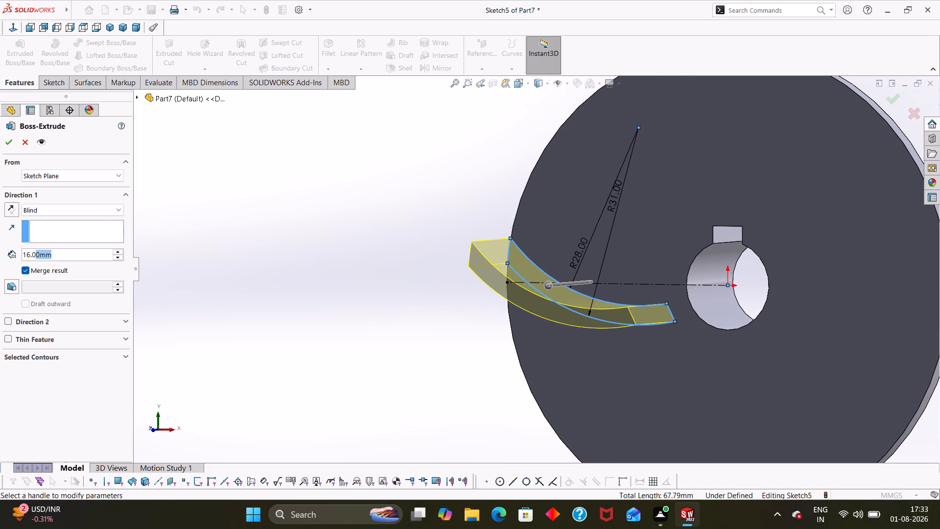
drag(37, 246, 9, 243)
text(14)
key(Return)
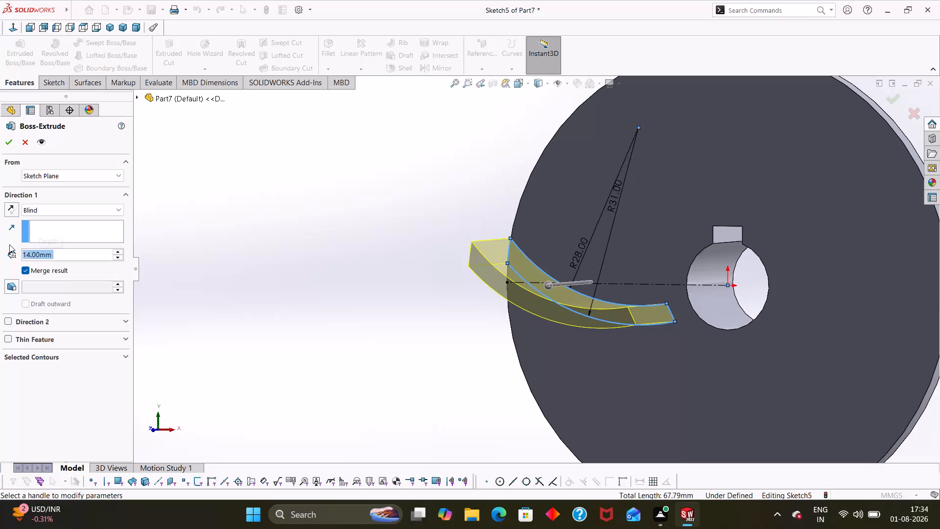
click(10, 143)
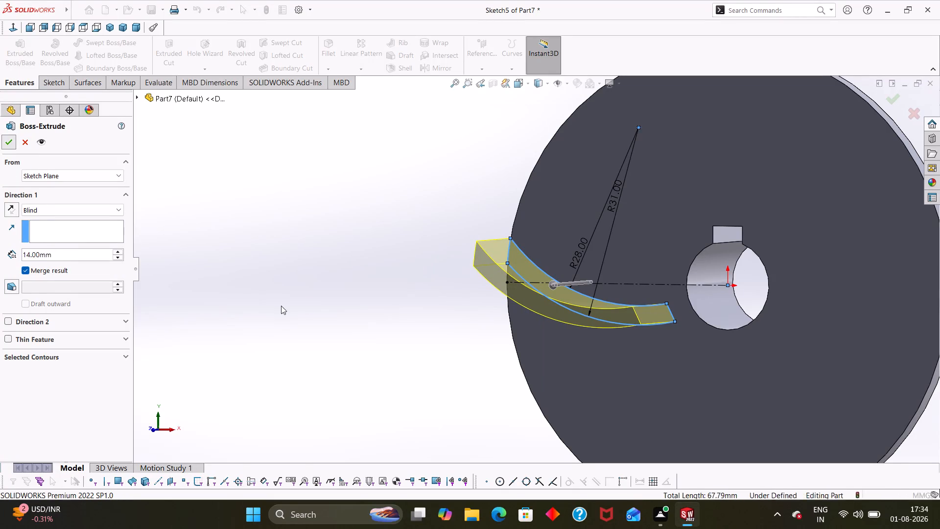
click(383, 316)
Examine the extruded blade on the disc from several angles.
middle_drag(470, 346, 492, 320)
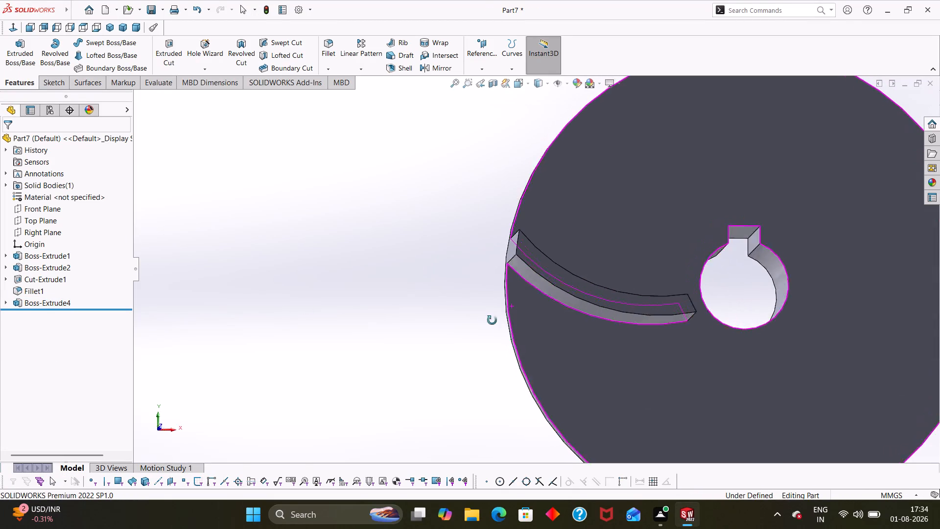
middle_drag(492, 320, 480, 365)
scroll(639, 383, up, 3)
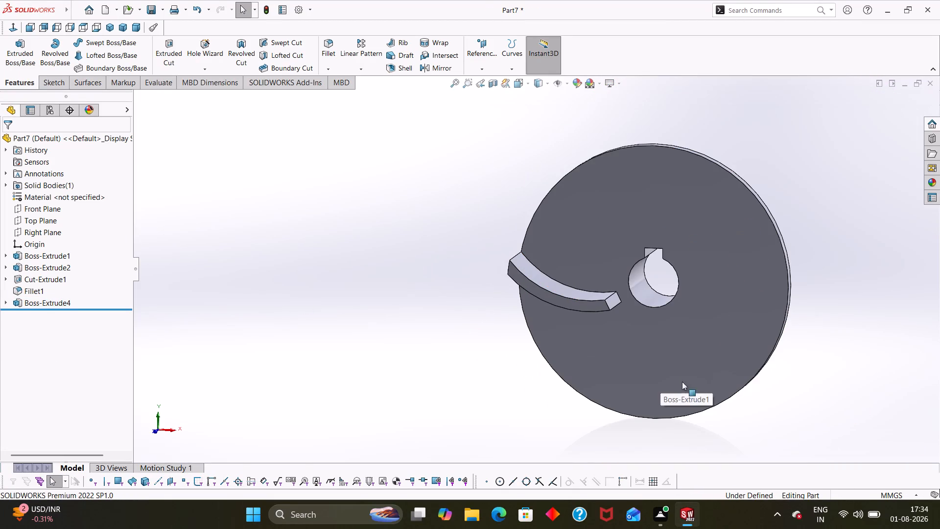
ctrl+middle_drag(693, 399, 536, 383)
ctrl+middle_drag(701, 438, 701, 437)
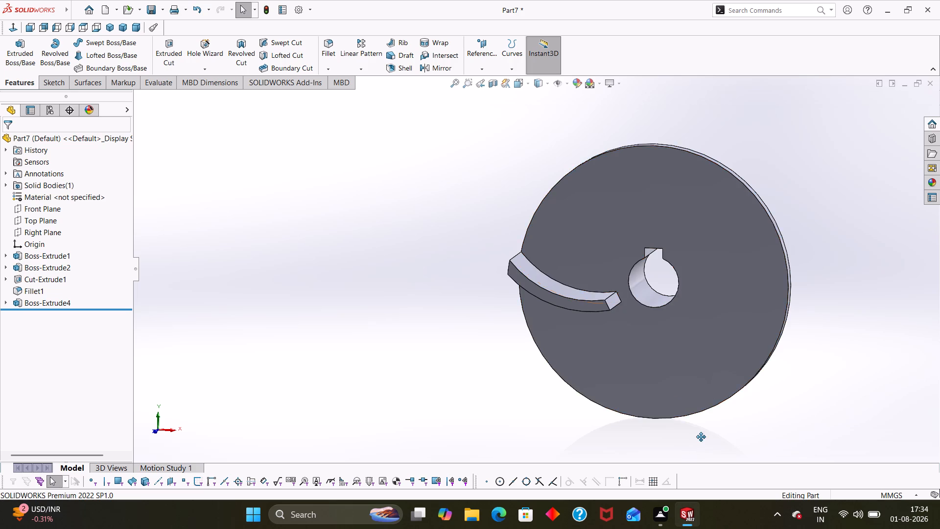
ctrl+middle_drag(701, 437, 575, 438)
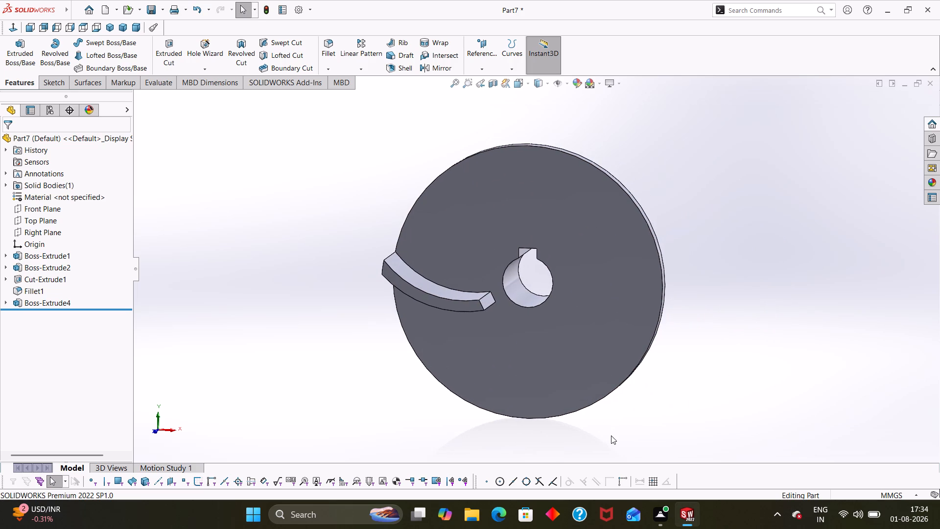
middle_drag(611, 435, 621, 427)
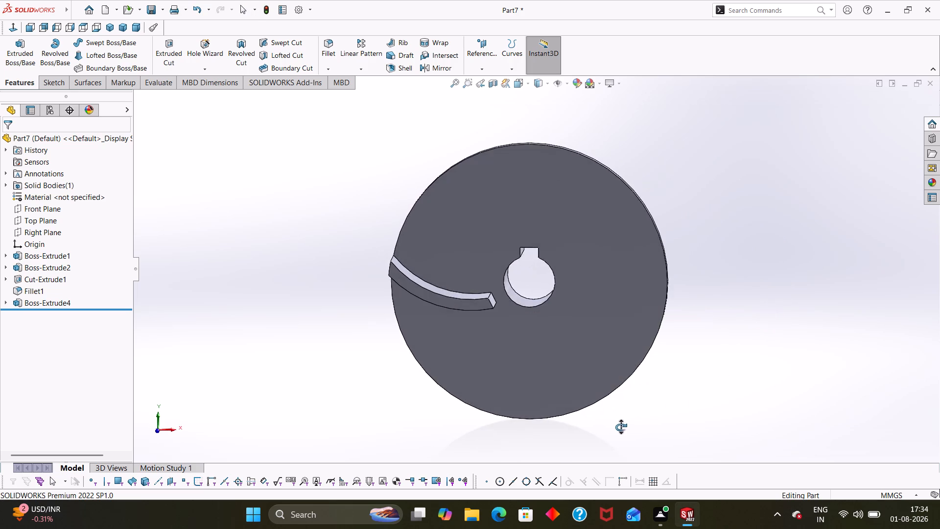
middle_drag(621, 427, 624, 429)
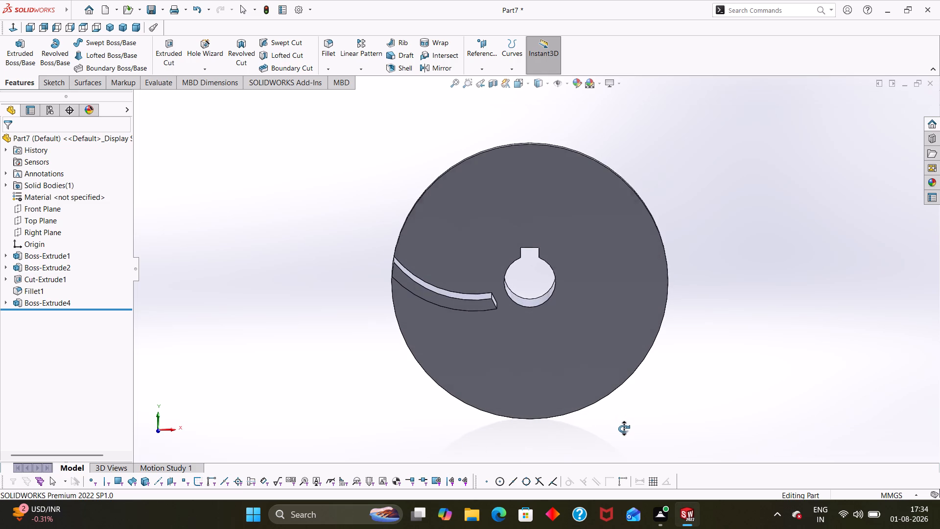
middle_drag(624, 429, 623, 429)
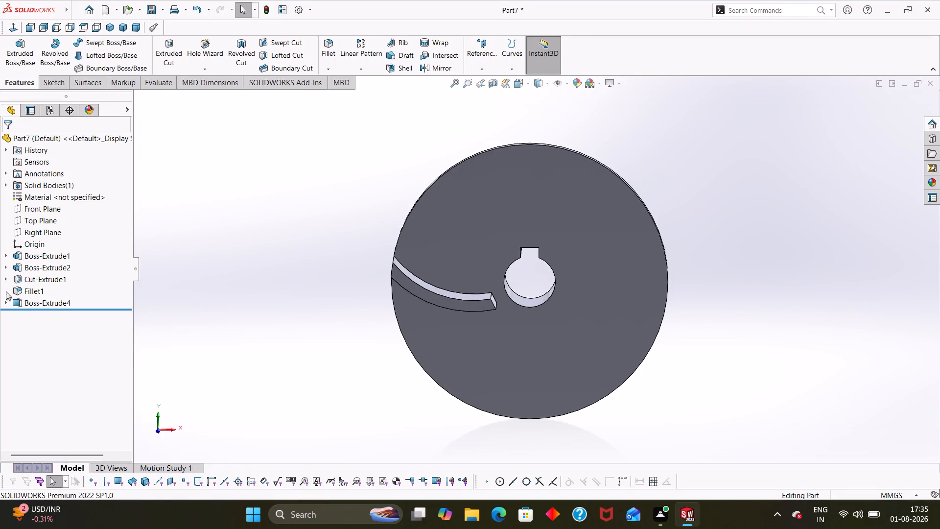
Reopen the blade's sketch and draw a circle of about 14.1 mm radius centred on the origin, crossing the blade's inner tip.
click(6, 305)
click(52, 320)
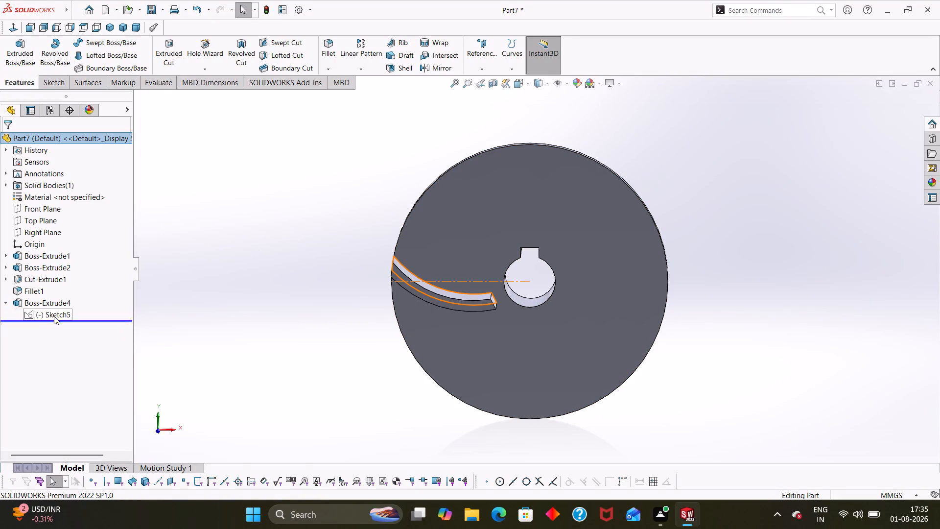
click(55, 313)
click(66, 287)
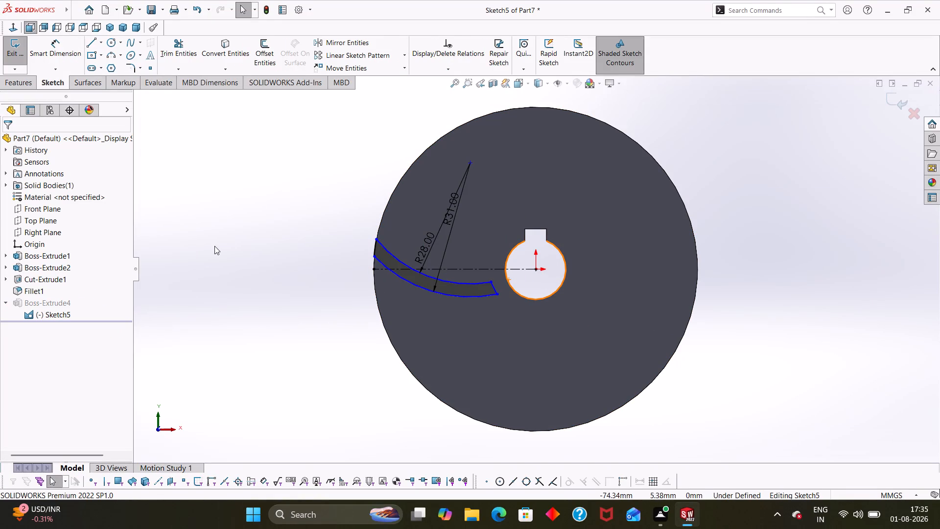
right_drag(214, 245, 305, 246)
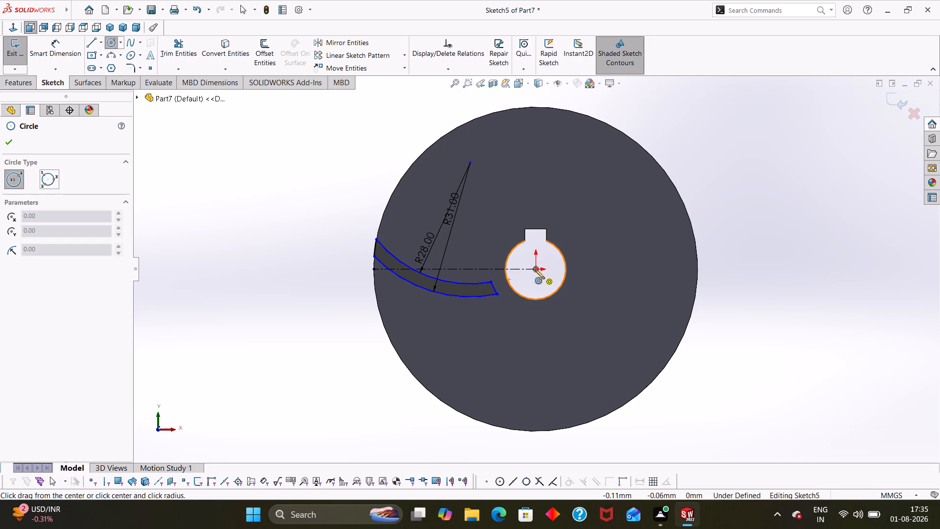
click(535, 269)
click(560, 325)
key(Escape)
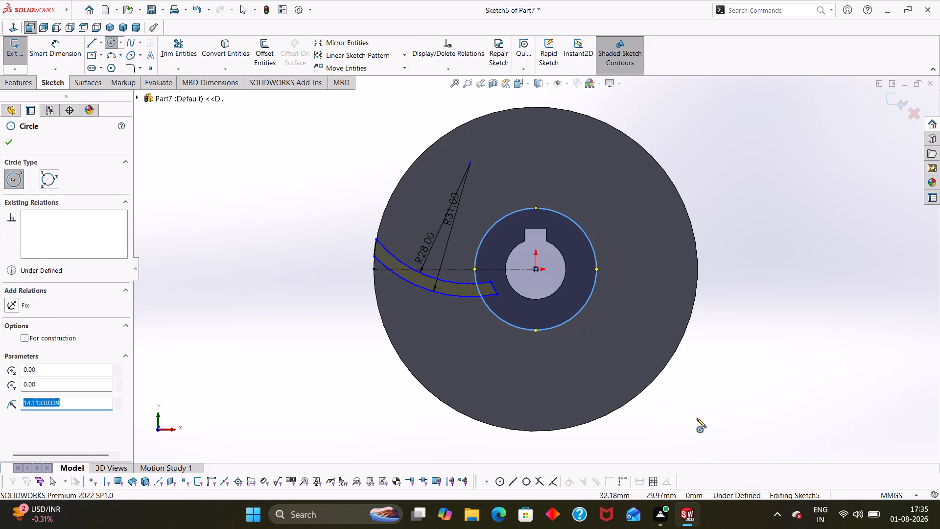
Dimension the circle around the origin to a diameter of 38 mm.
right_drag(704, 424, 699, 333)
click(594, 286)
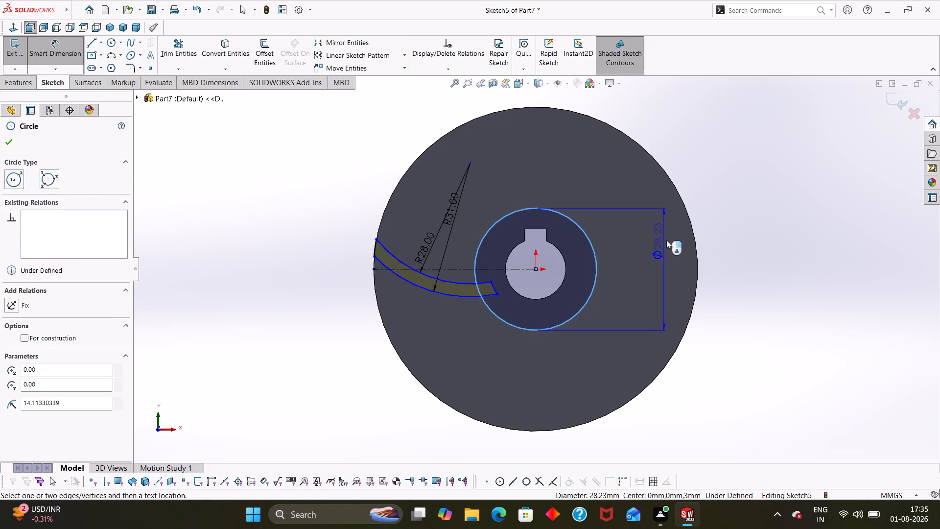
click(668, 238)
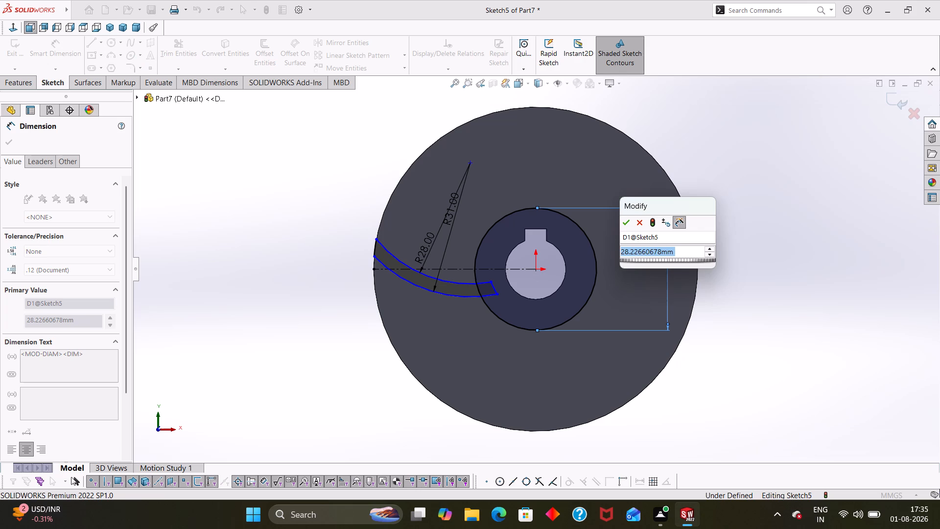
text(38)
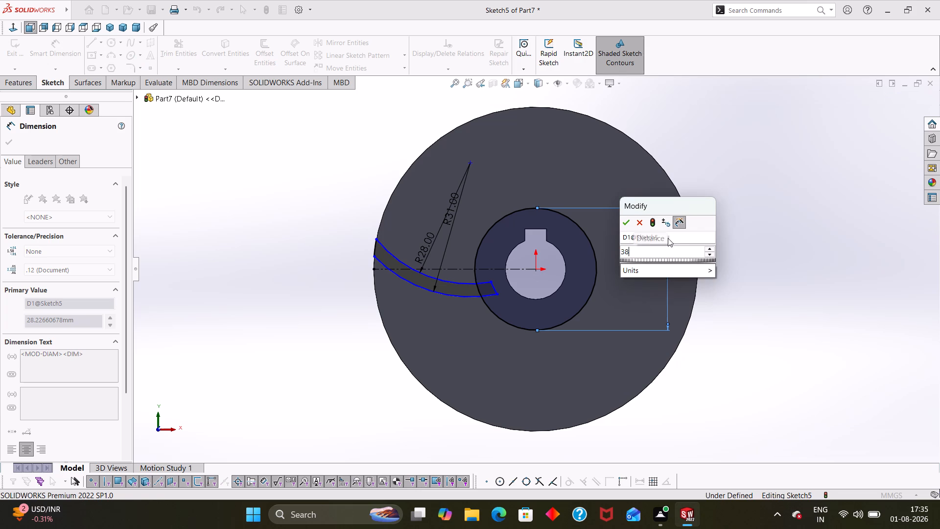
key(Return)
key(Escape)
key(Escape)
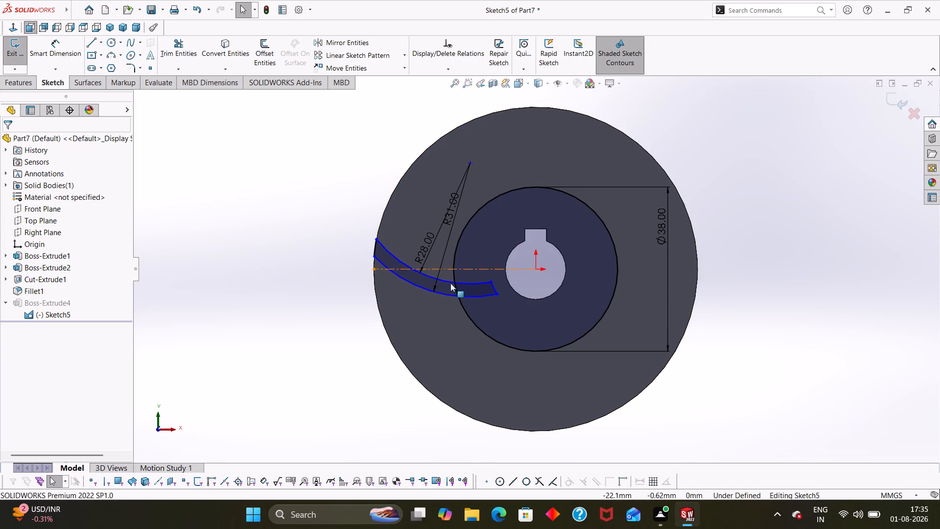
Trim away the blade's inner tip inside the 38 mm circle and the circle's excess, leaving a closed profile with an arc end.
click(182, 56)
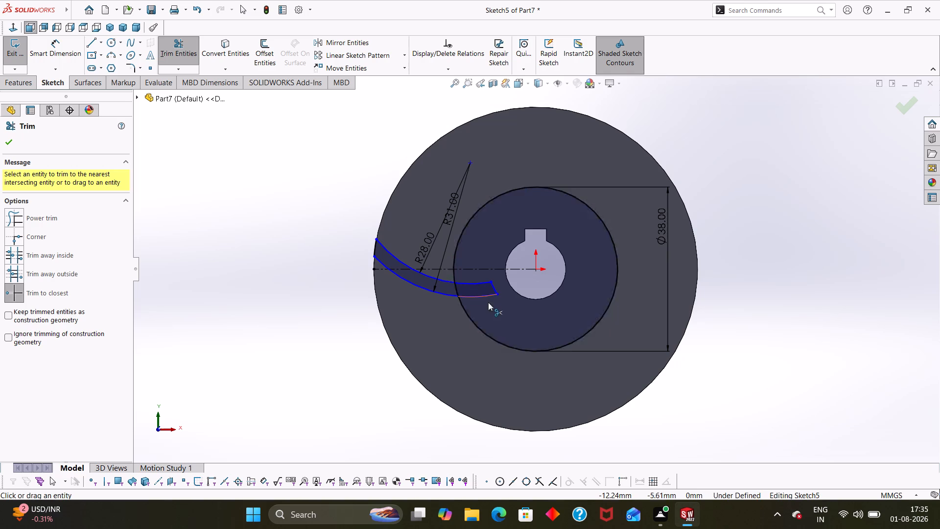
click(484, 297)
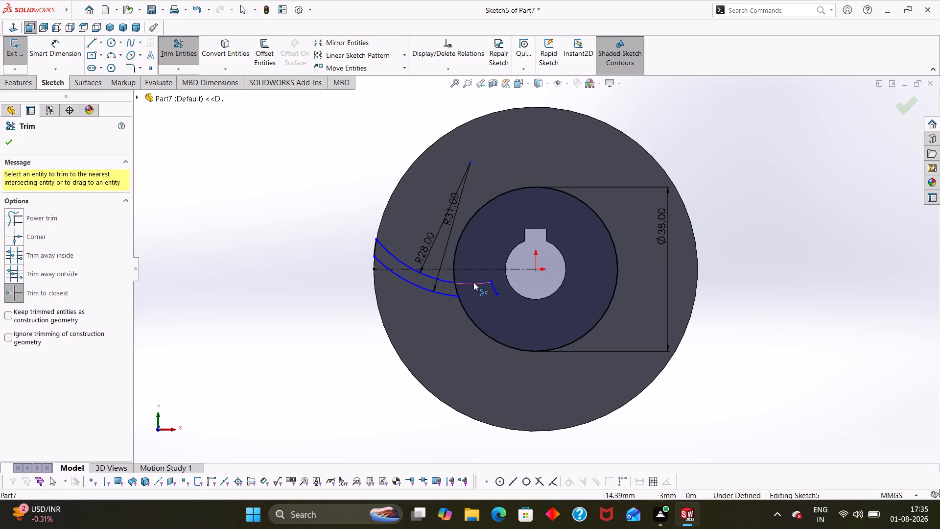
click(473, 282)
click(497, 289)
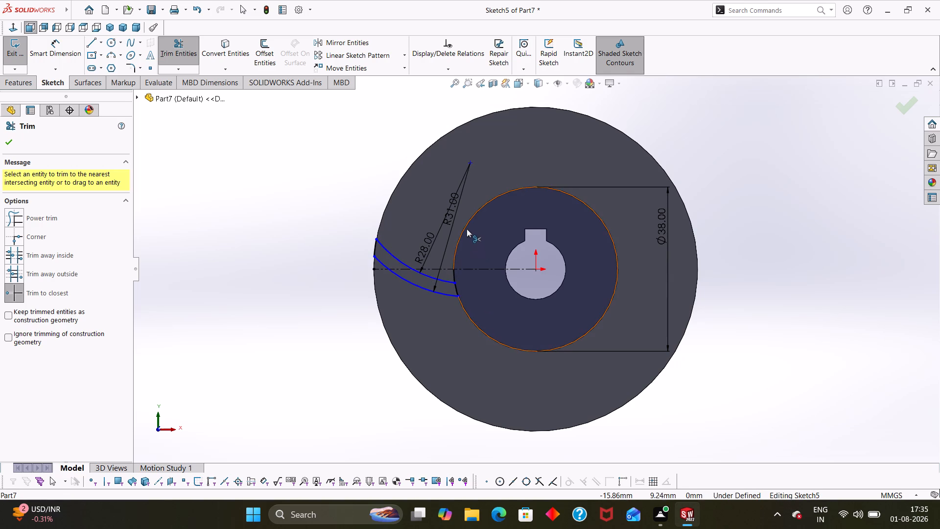
click(467, 227)
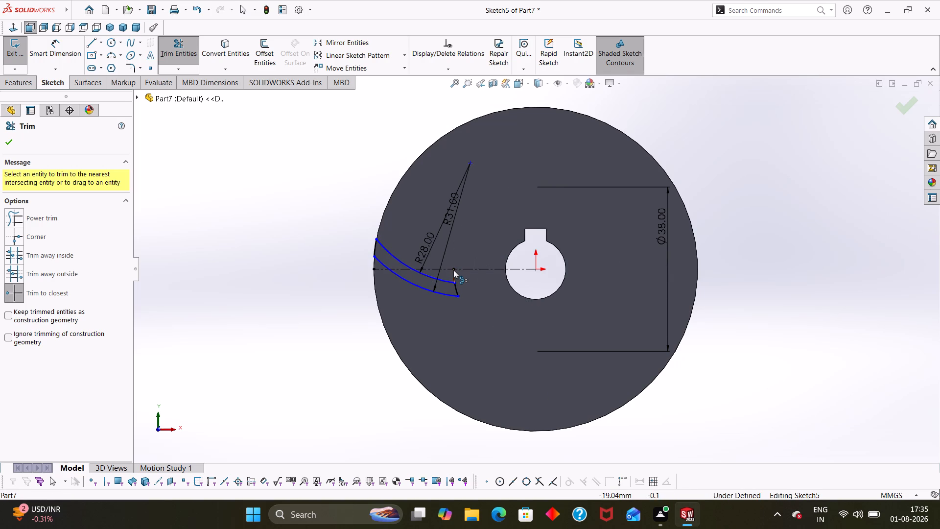
click(453, 270)
key(Escape)
key(Escape)
key(Escape)
key(Escape)
key(Escape)
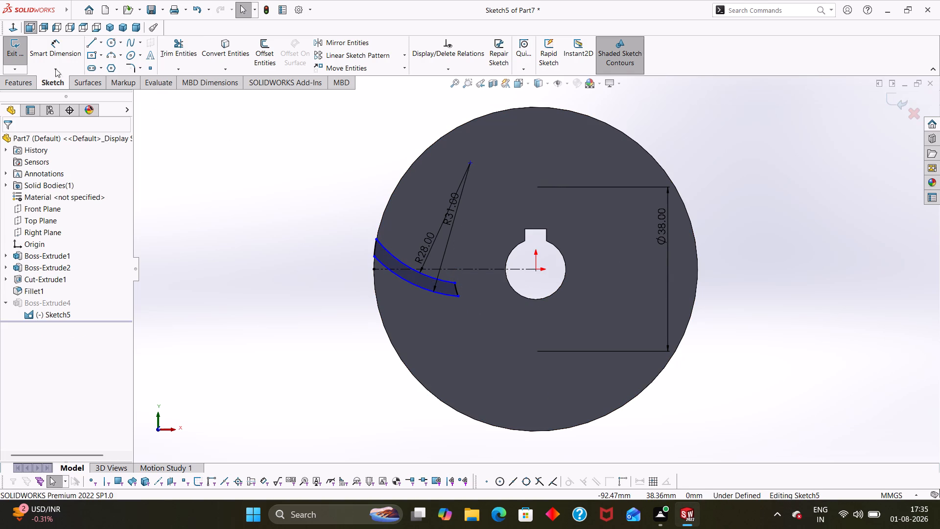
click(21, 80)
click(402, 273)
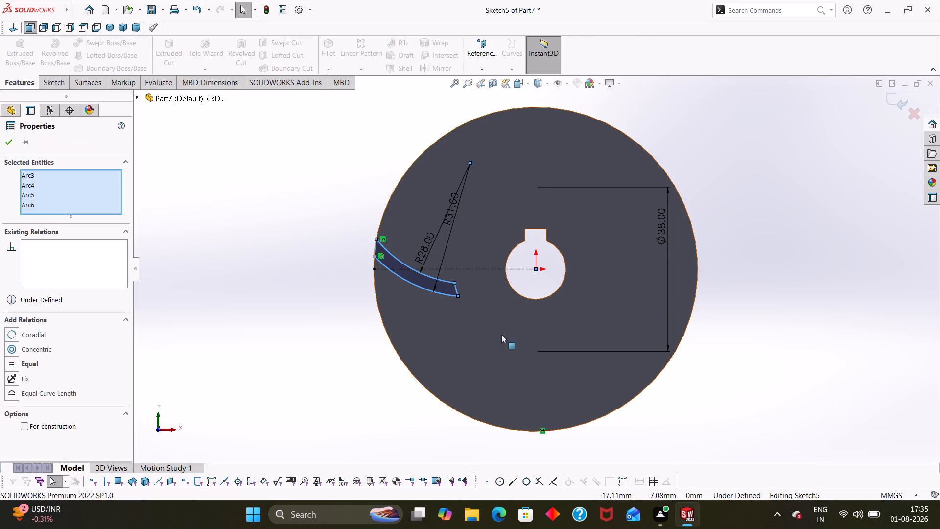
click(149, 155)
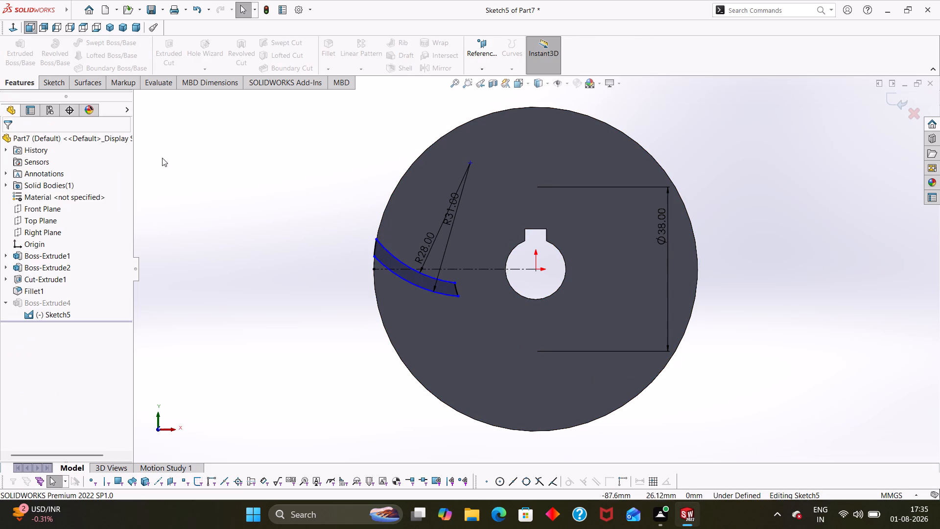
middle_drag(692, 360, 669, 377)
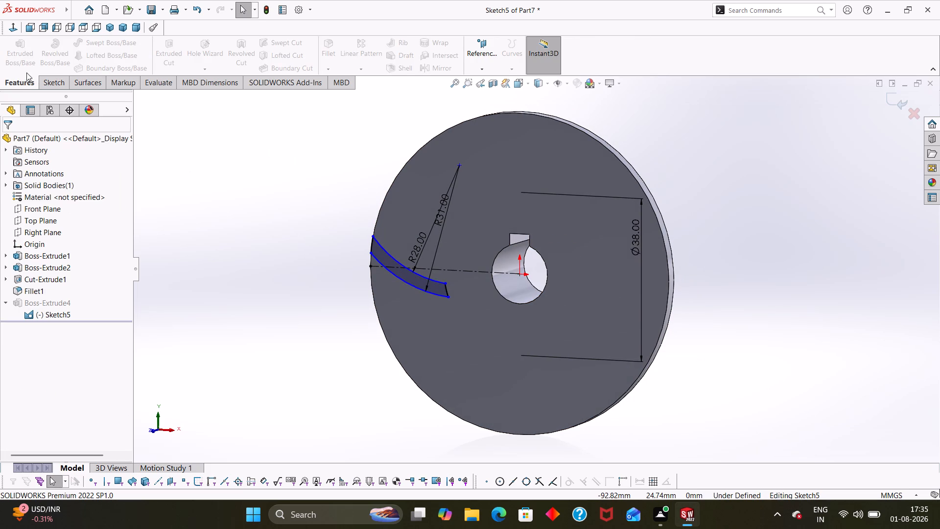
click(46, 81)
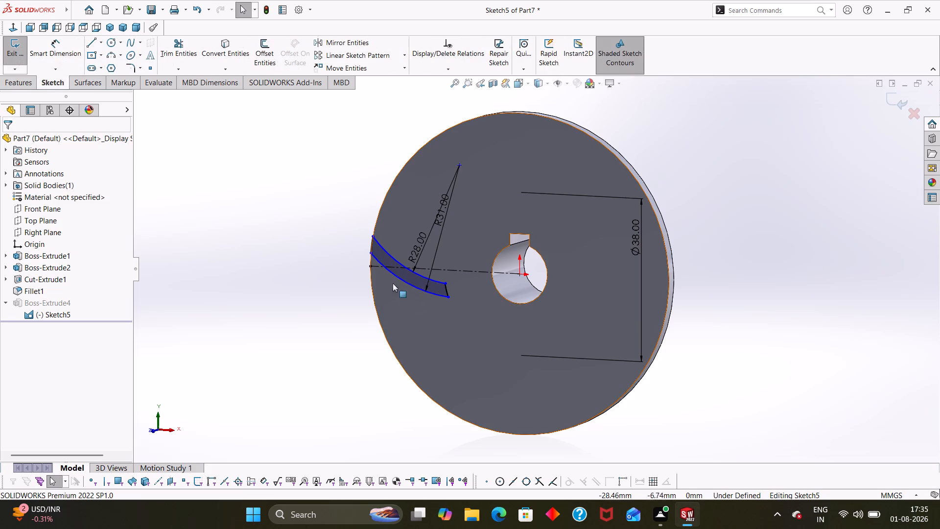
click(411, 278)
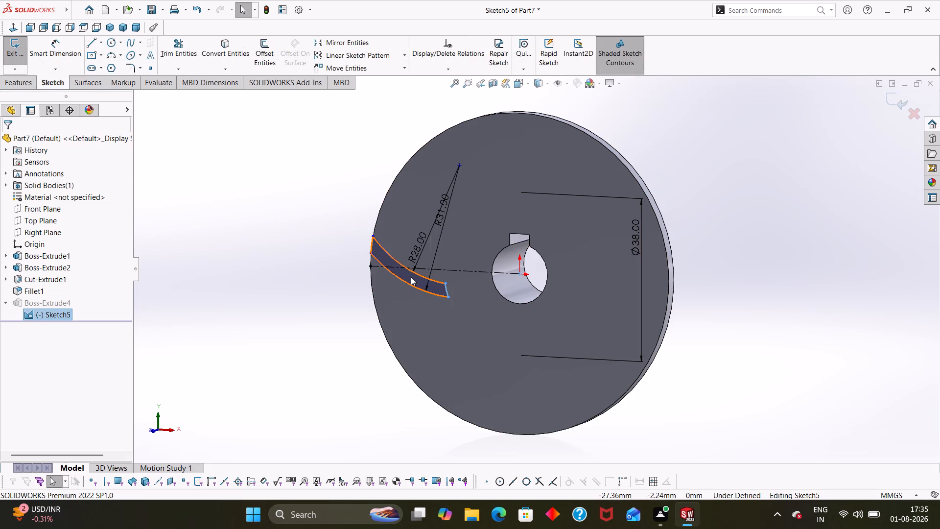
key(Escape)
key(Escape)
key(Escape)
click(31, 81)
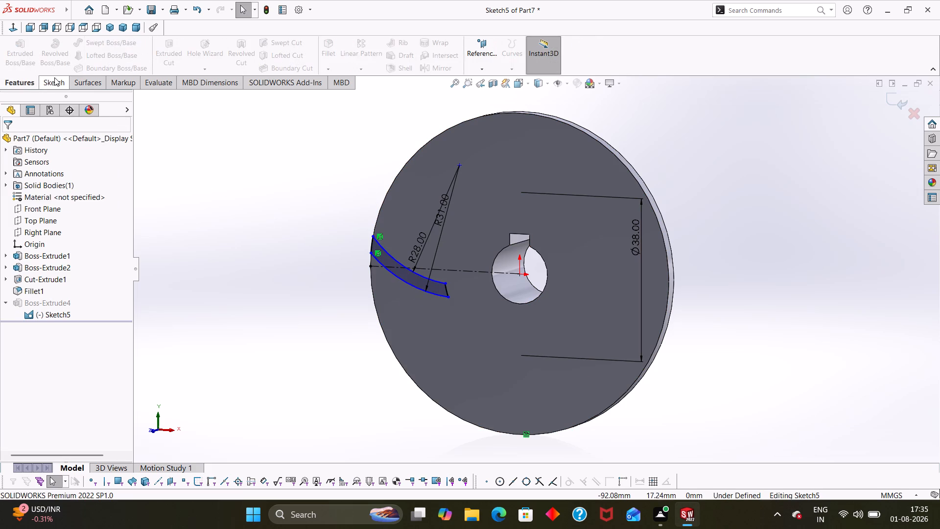
Exit the blade sketch to rebuild the extruded blade with the shortened profile.
click(54, 80)
click(12, 46)
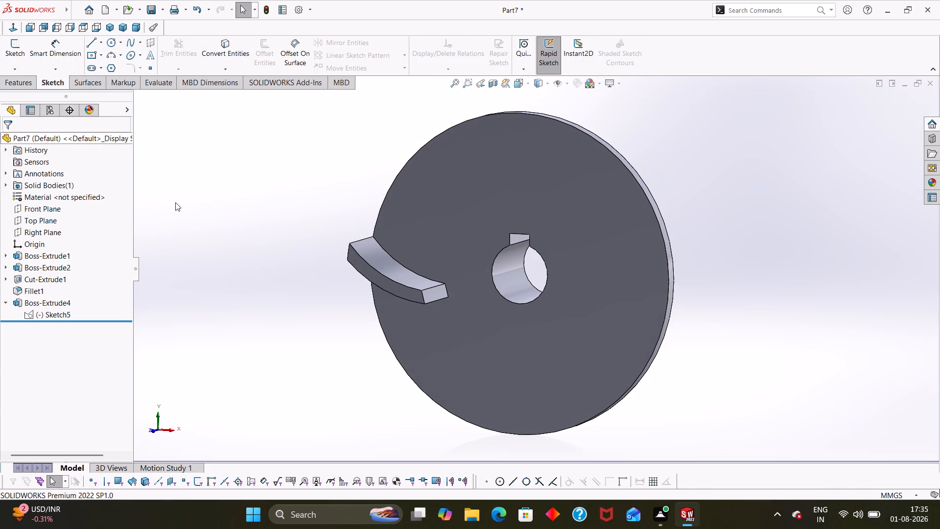
middle_drag(352, 335, 367, 311)
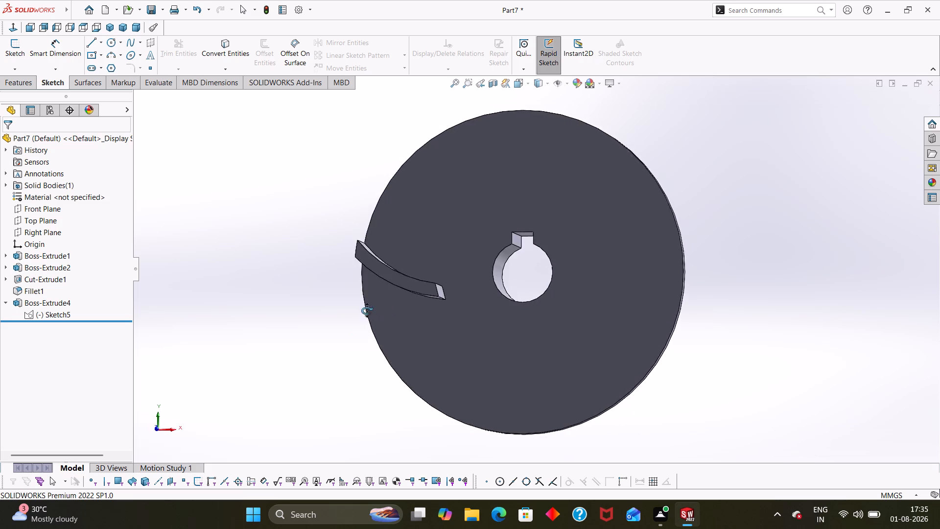
middle_drag(367, 311, 394, 329)
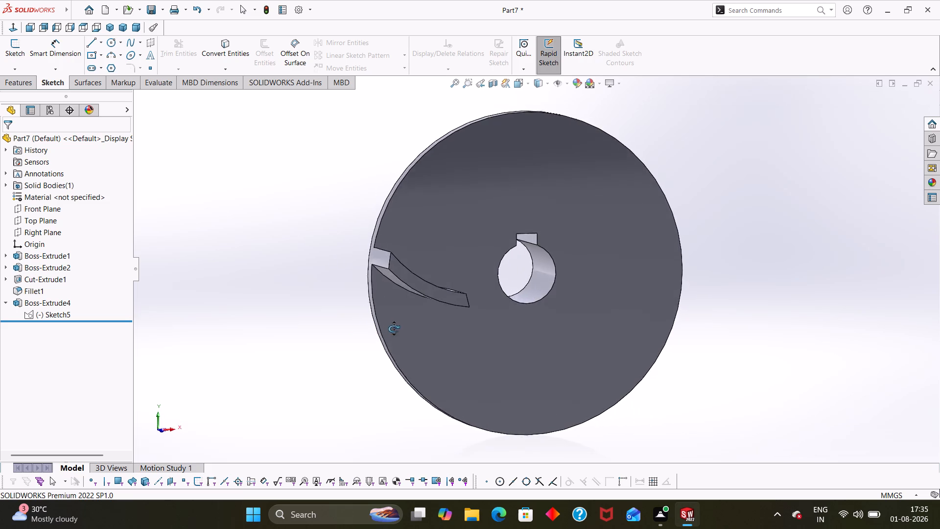
middle_drag(394, 329, 373, 345)
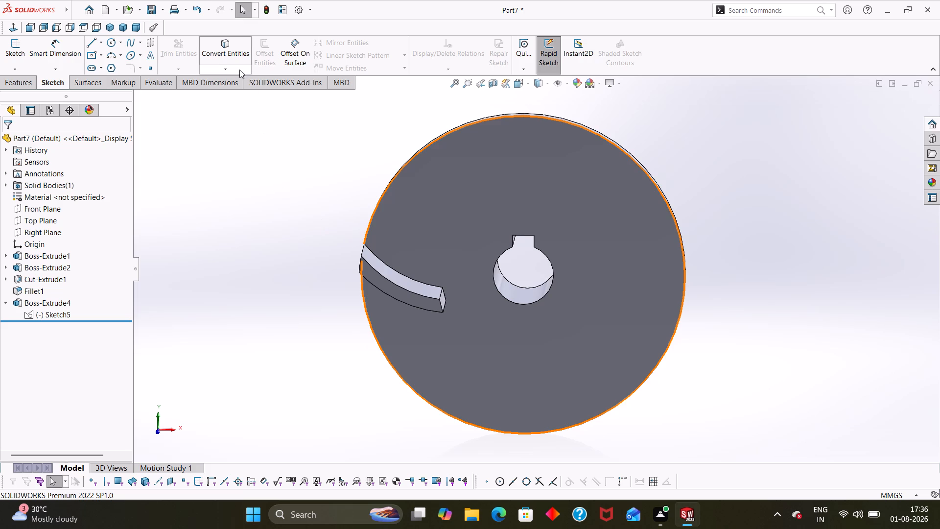
Circular-pattern the extruded blade about the disc's outer circular edge with 6 equally spaced instances over 360 degrees.
click(20, 92)
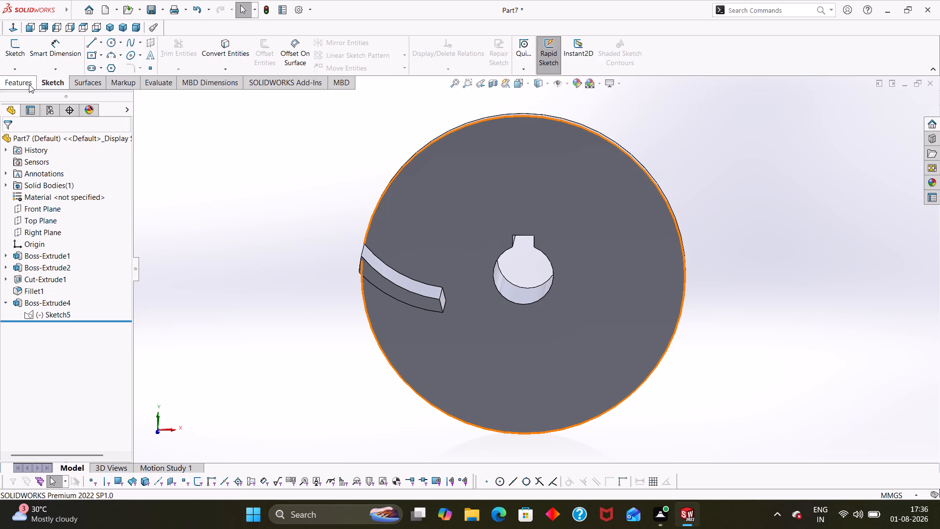
click(29, 83)
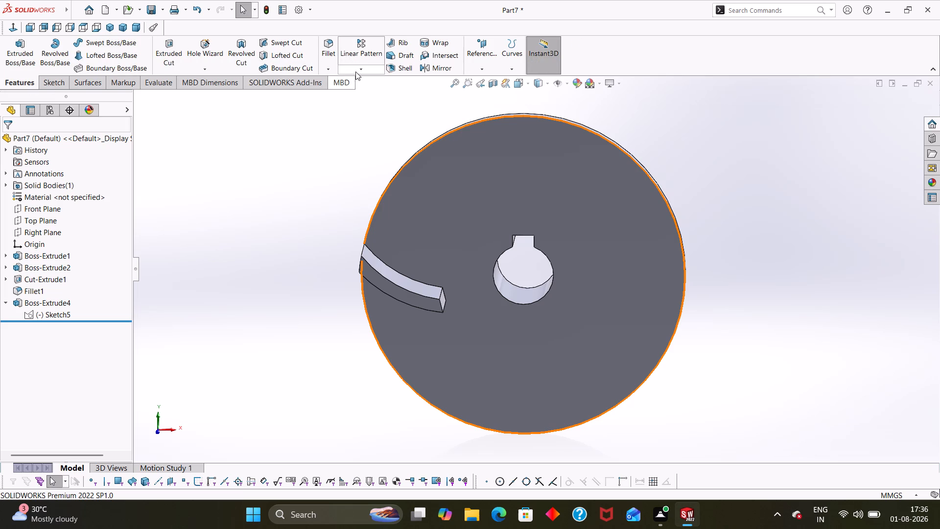
click(355, 72)
click(373, 93)
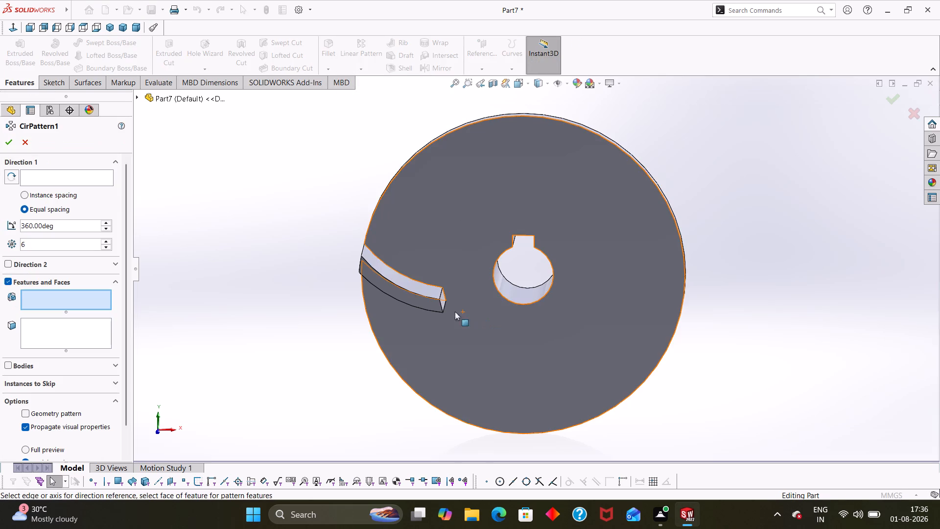
click(42, 181)
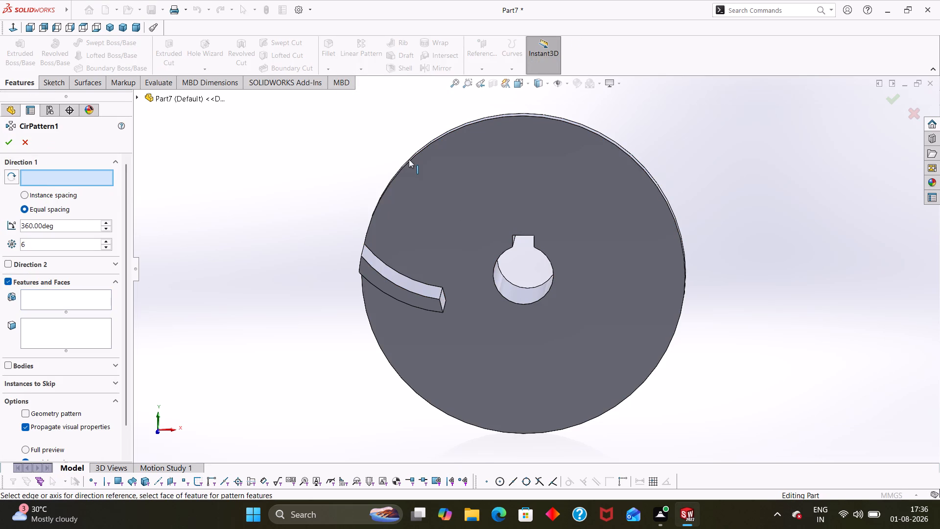
click(409, 159)
middle_drag(356, 358, 342, 324)
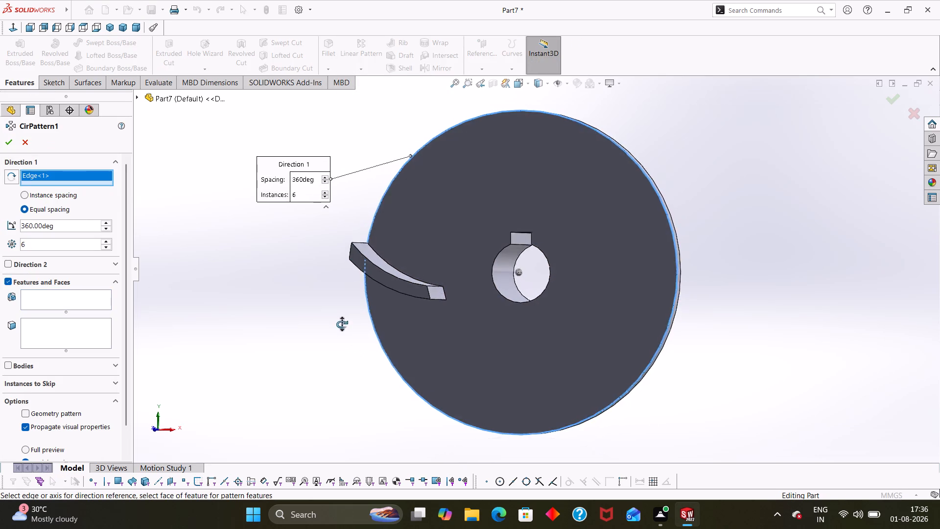
middle_drag(342, 324, 352, 343)
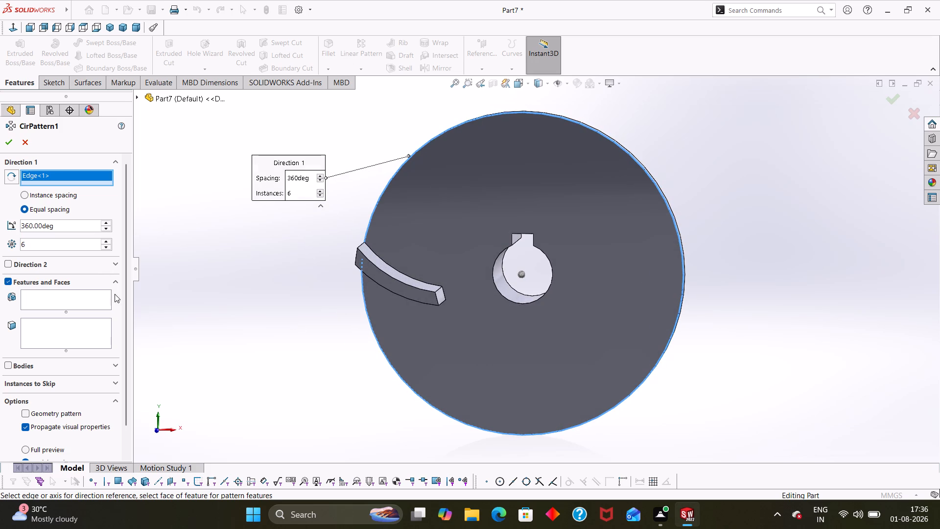
click(64, 303)
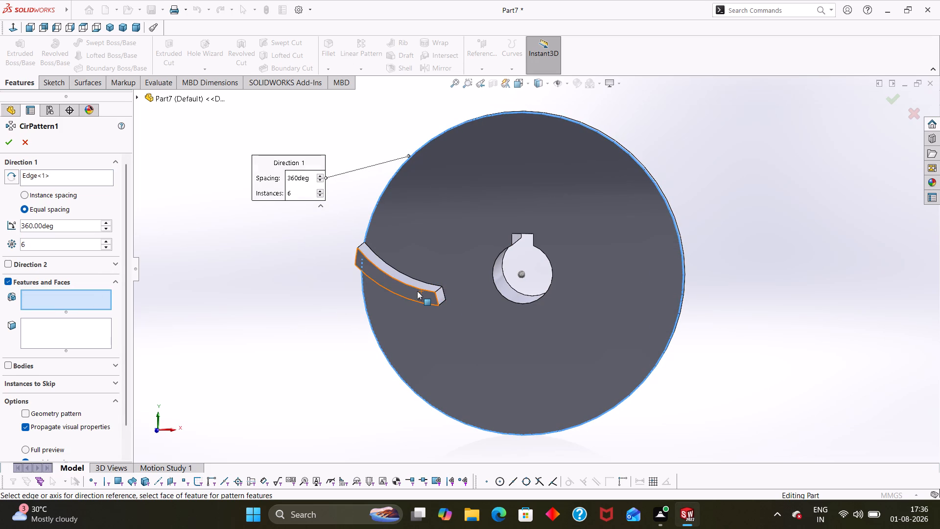
click(417, 290)
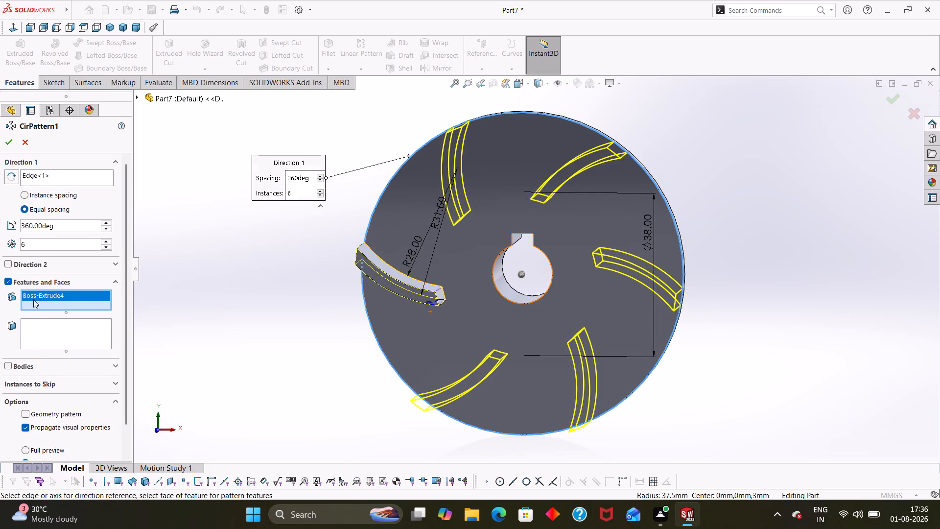
click(7, 140)
click(306, 308)
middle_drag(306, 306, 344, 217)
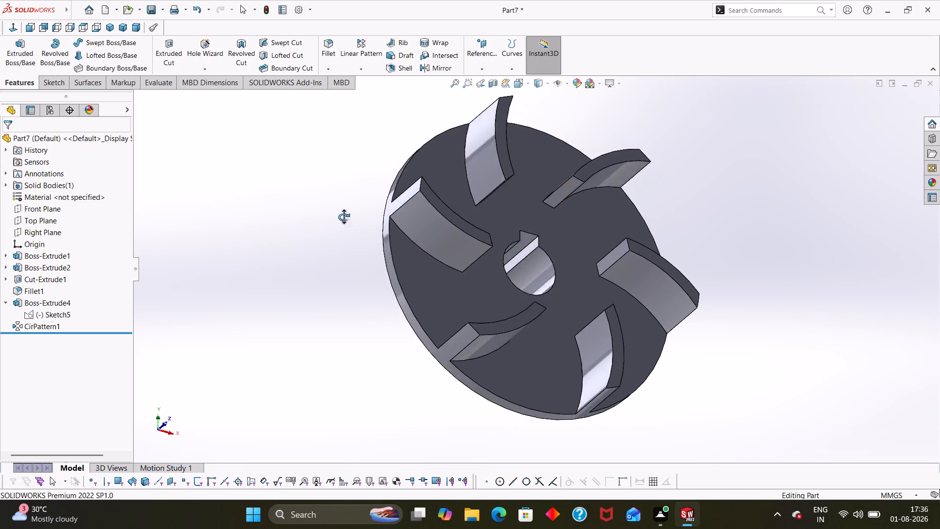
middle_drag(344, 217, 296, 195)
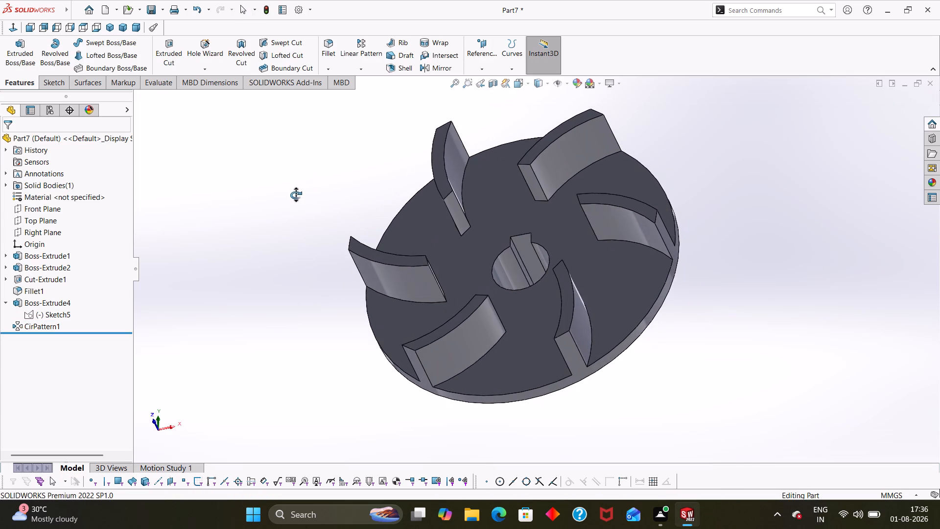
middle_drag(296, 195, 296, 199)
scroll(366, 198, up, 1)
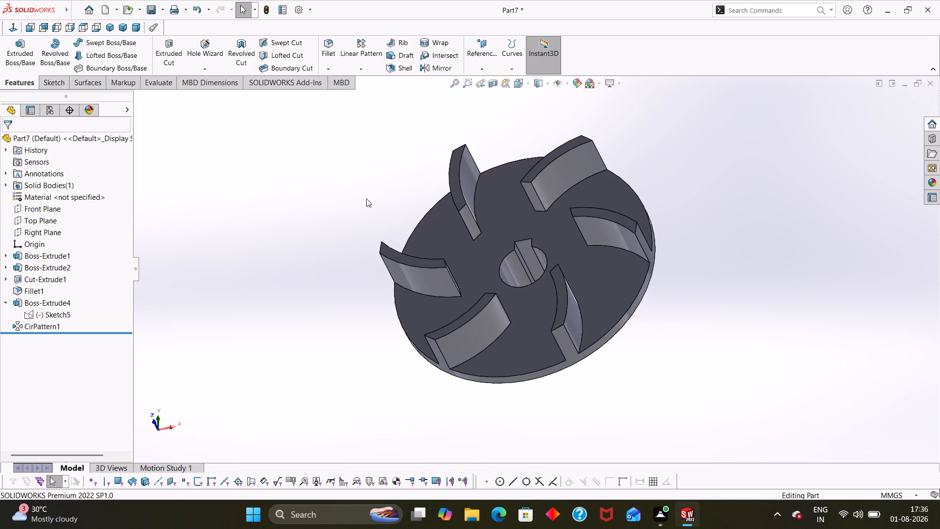
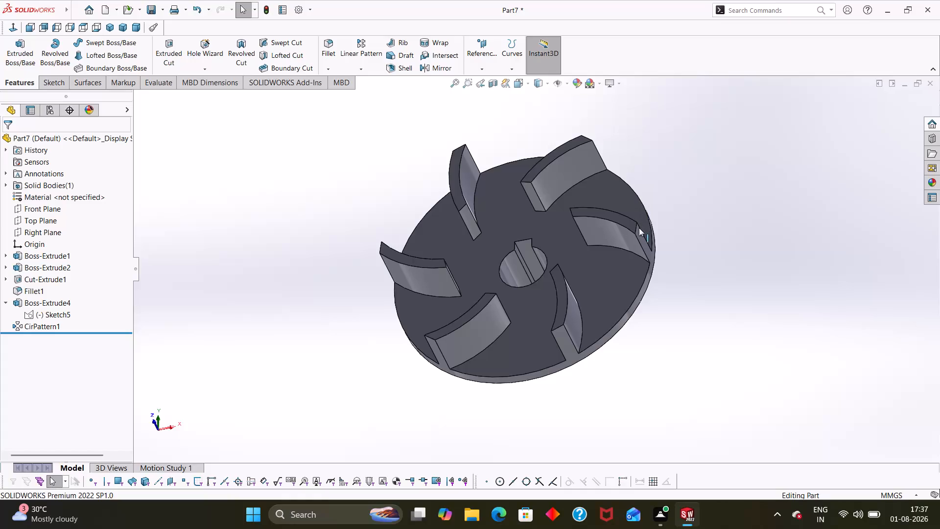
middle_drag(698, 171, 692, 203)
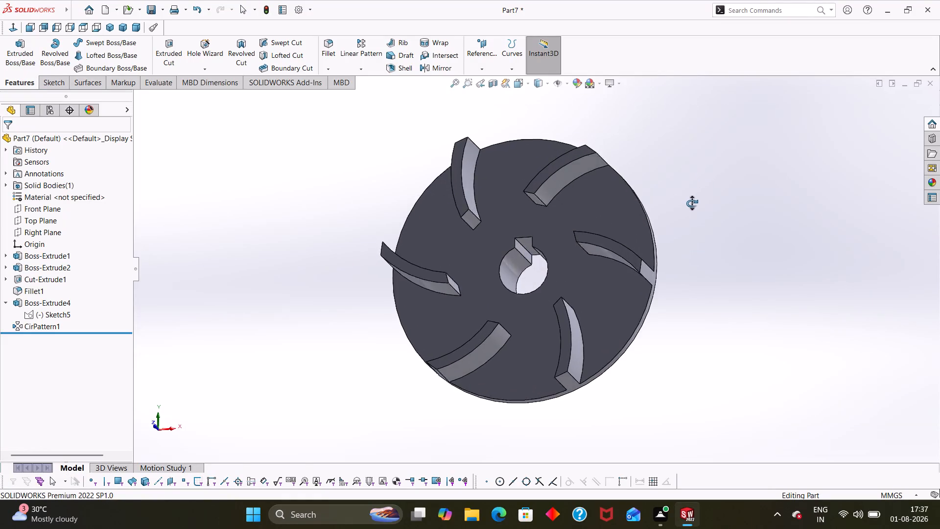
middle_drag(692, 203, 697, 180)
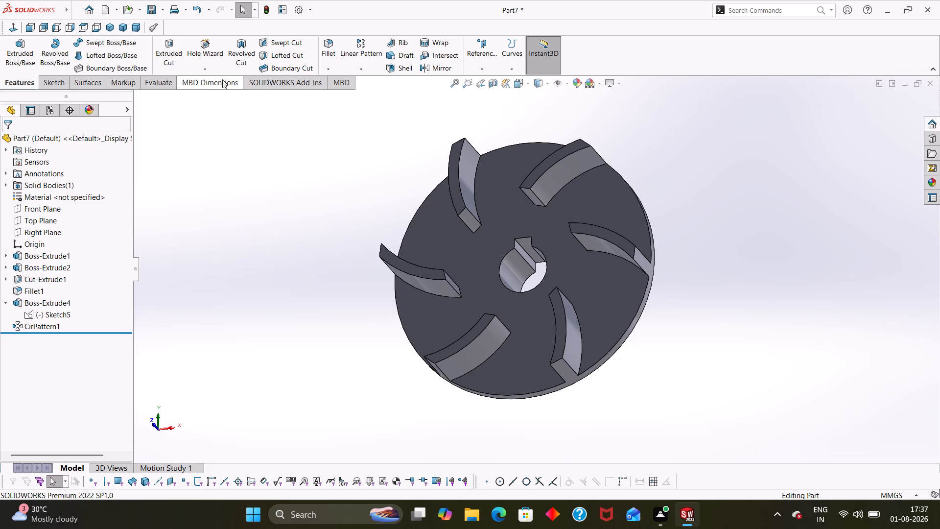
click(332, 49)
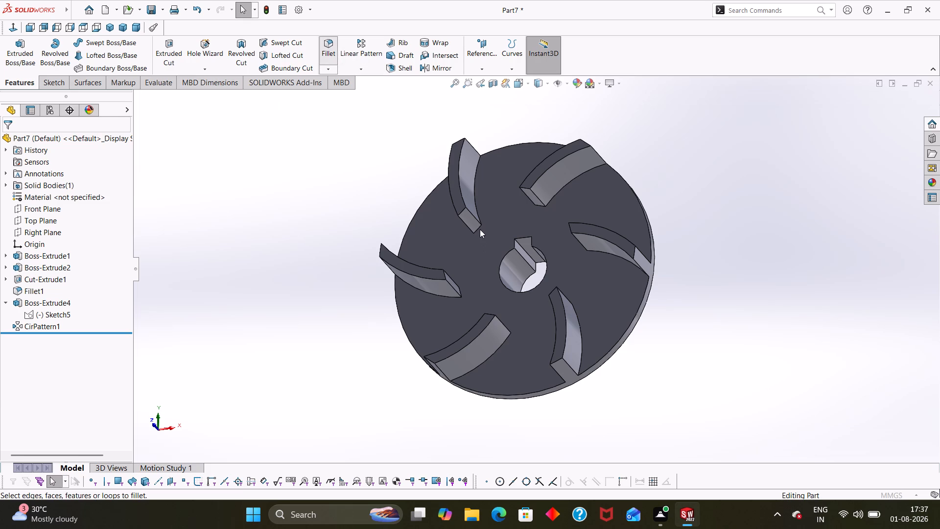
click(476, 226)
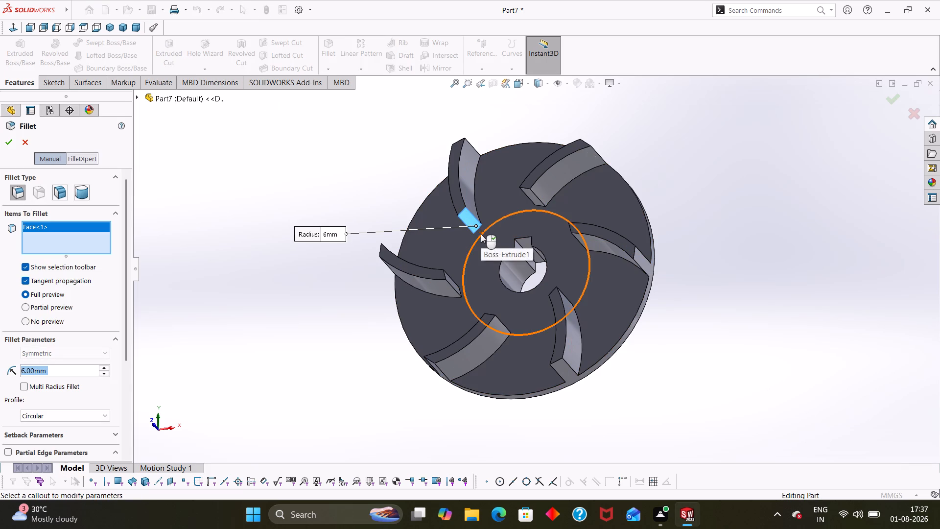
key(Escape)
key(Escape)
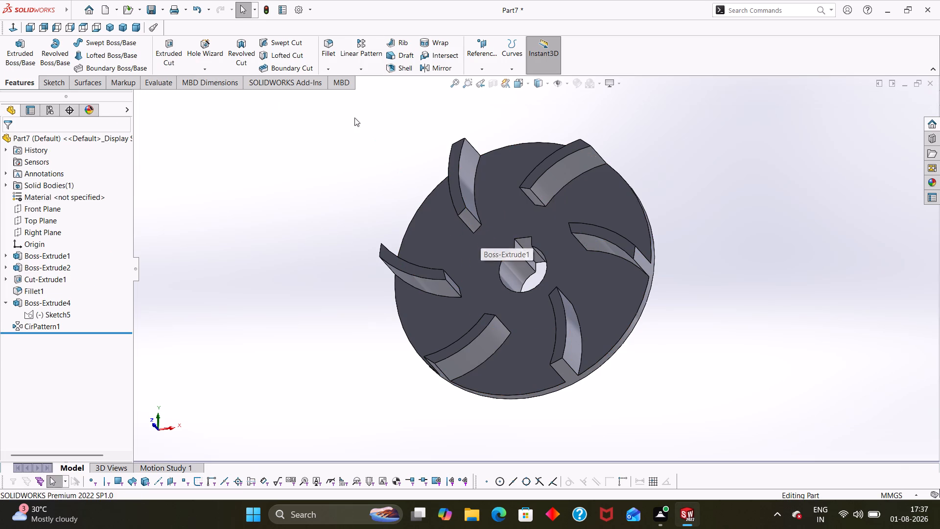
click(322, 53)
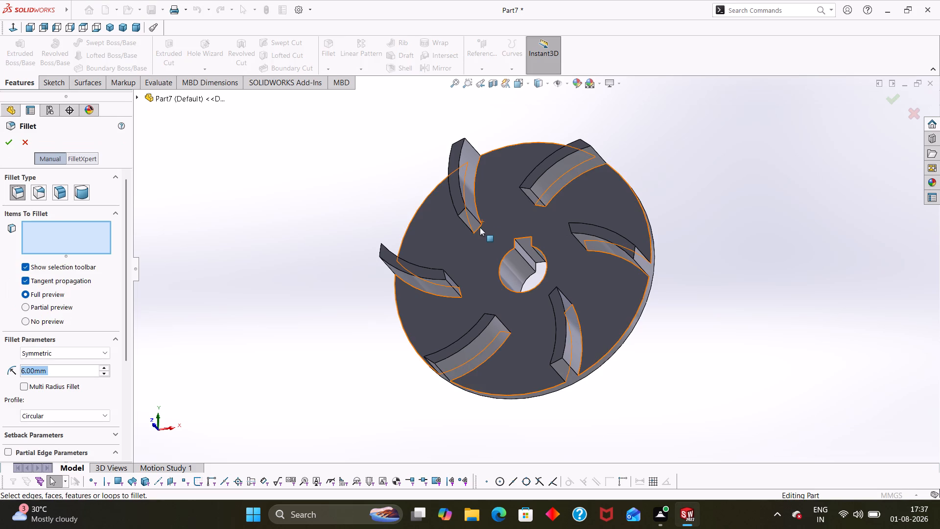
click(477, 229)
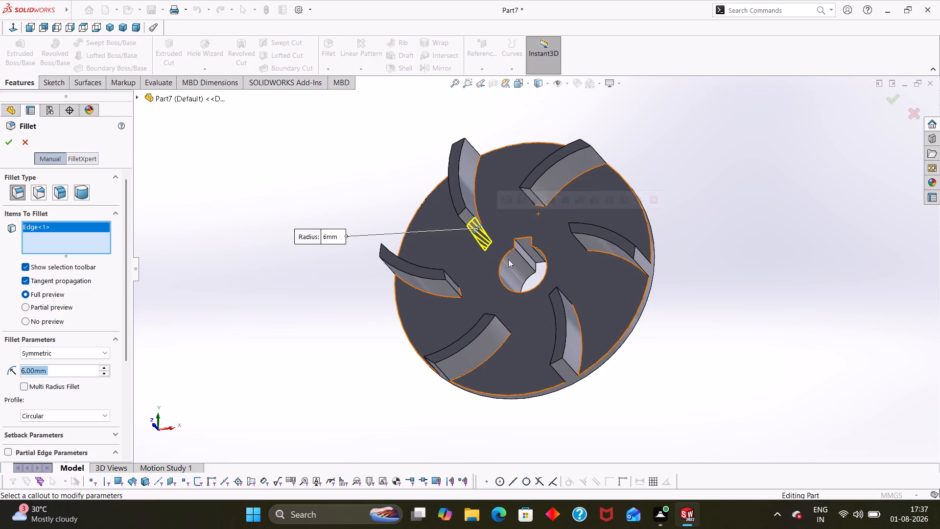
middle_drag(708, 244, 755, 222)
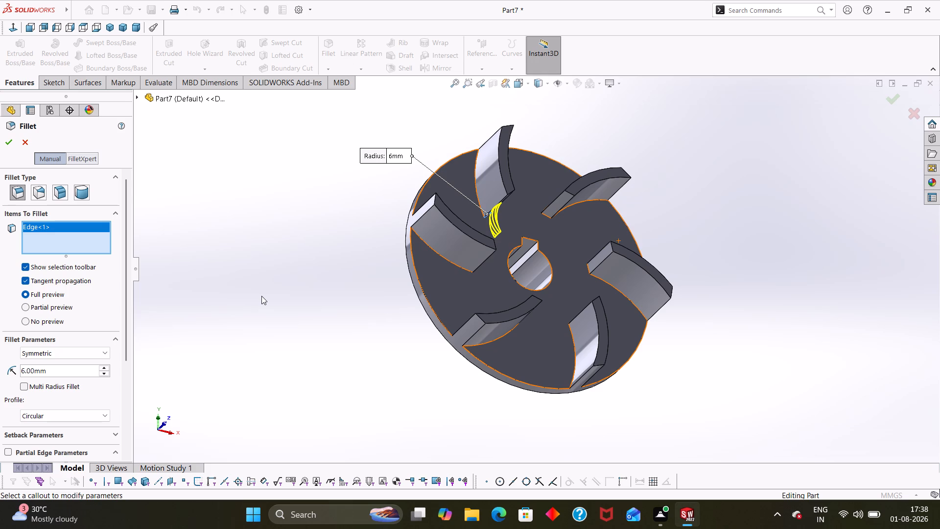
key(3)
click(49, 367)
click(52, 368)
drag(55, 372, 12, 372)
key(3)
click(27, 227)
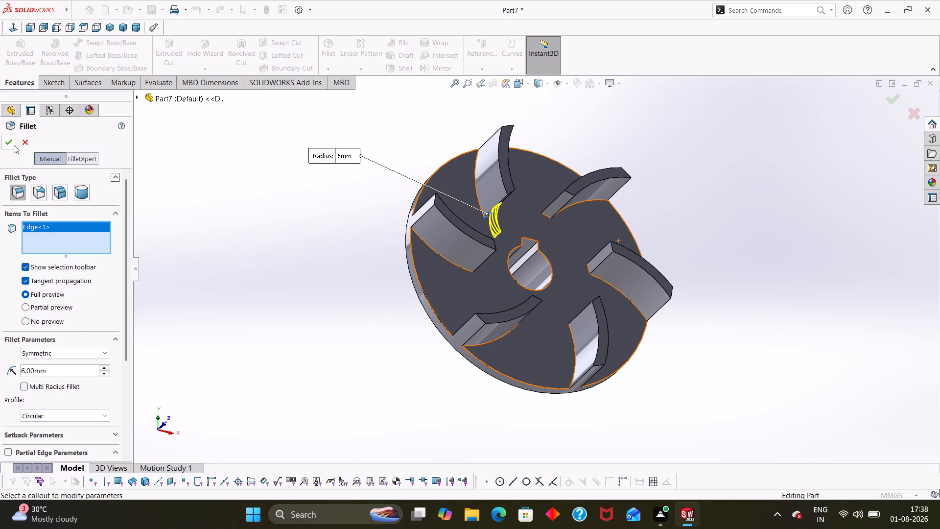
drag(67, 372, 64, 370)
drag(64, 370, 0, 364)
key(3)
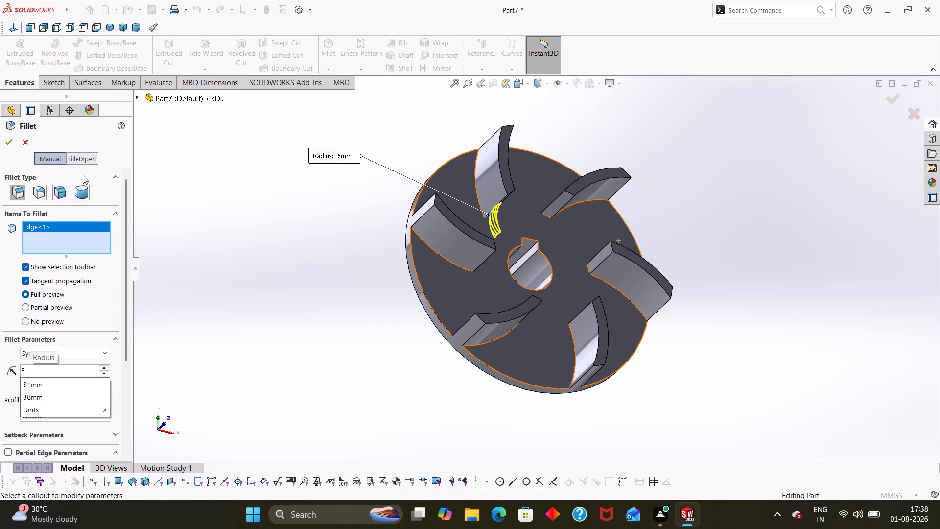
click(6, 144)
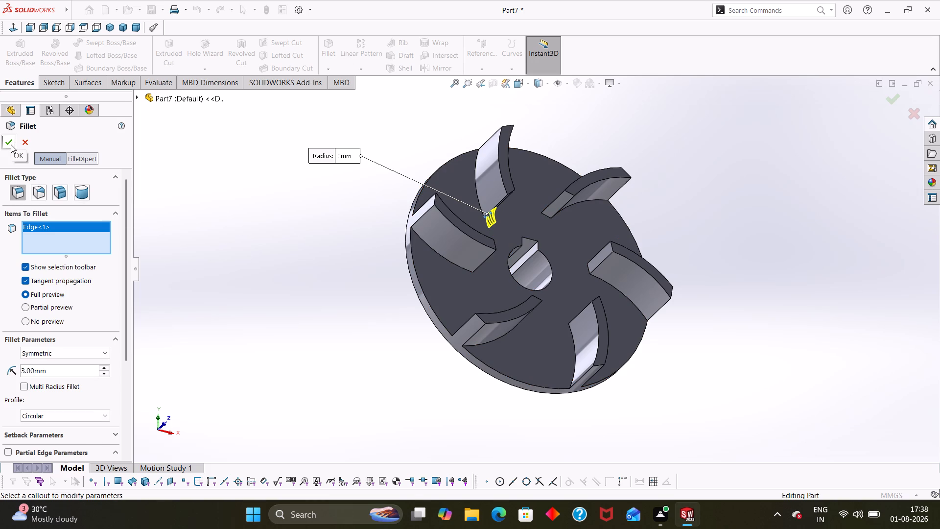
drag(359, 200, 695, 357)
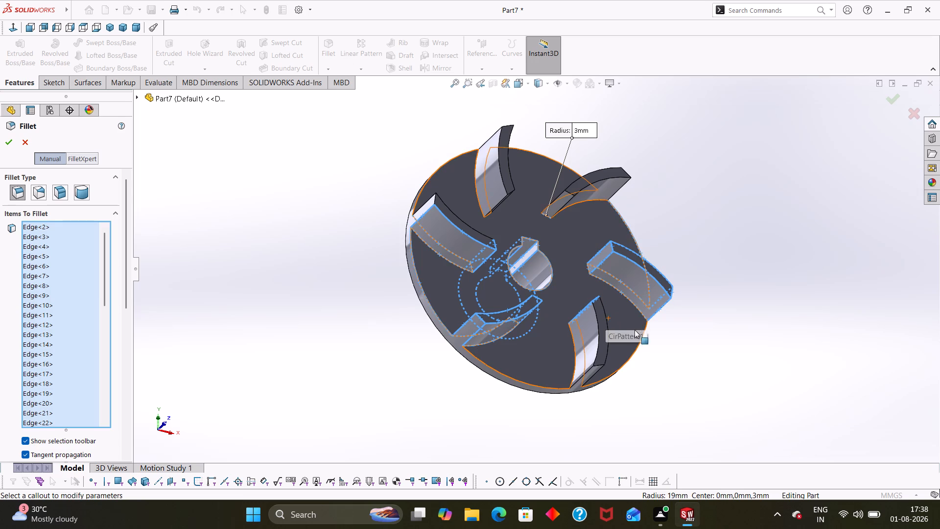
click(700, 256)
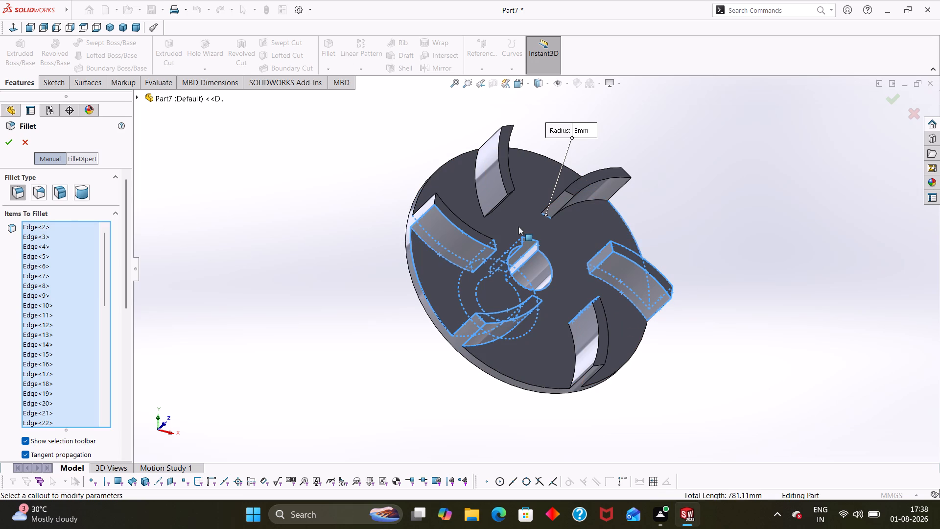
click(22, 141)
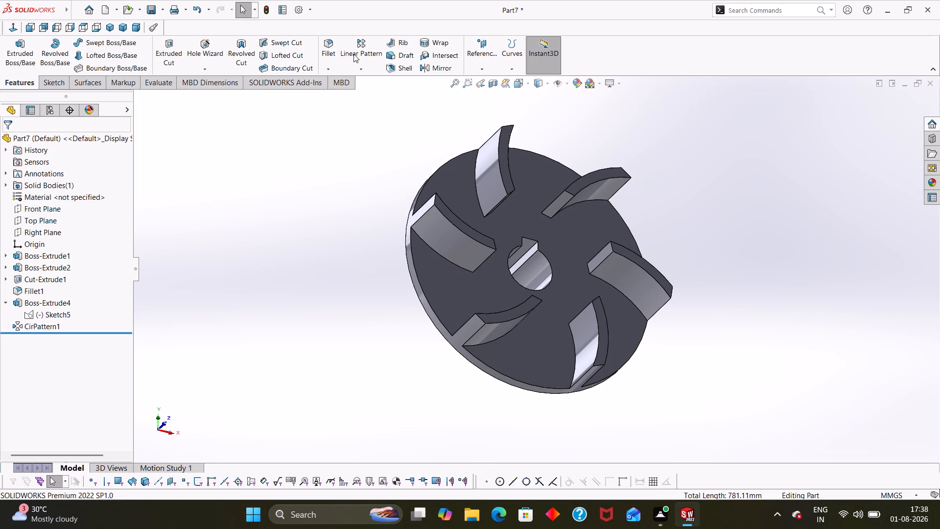
Fillet the base edge at the inner end of all six blades, where they meet the disc, with a 3 mm radius.
click(330, 49)
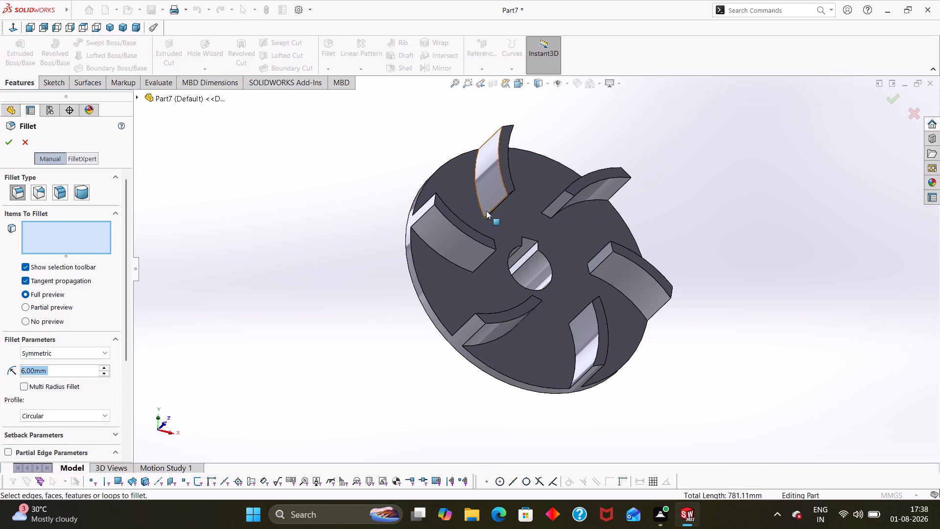
middle_drag(529, 218, 509, 214)
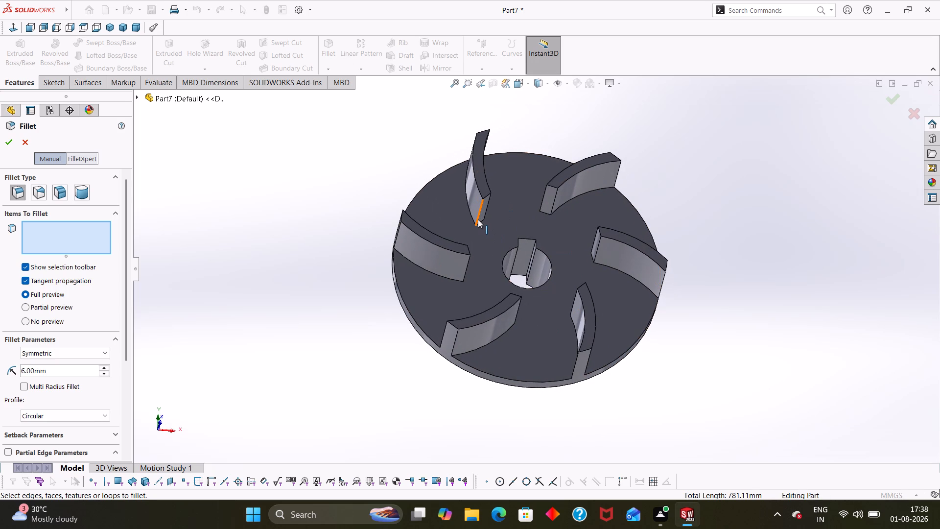
click(481, 220)
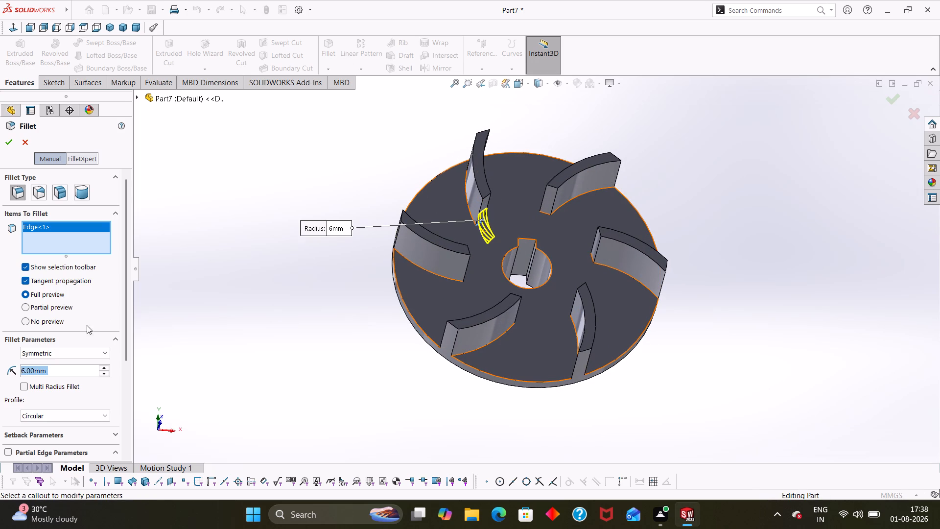
key(3)
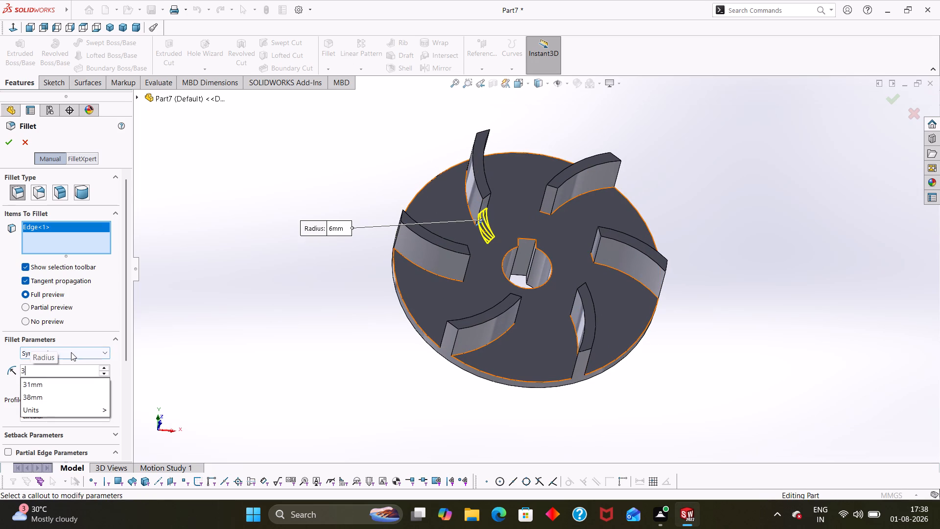
click(203, 325)
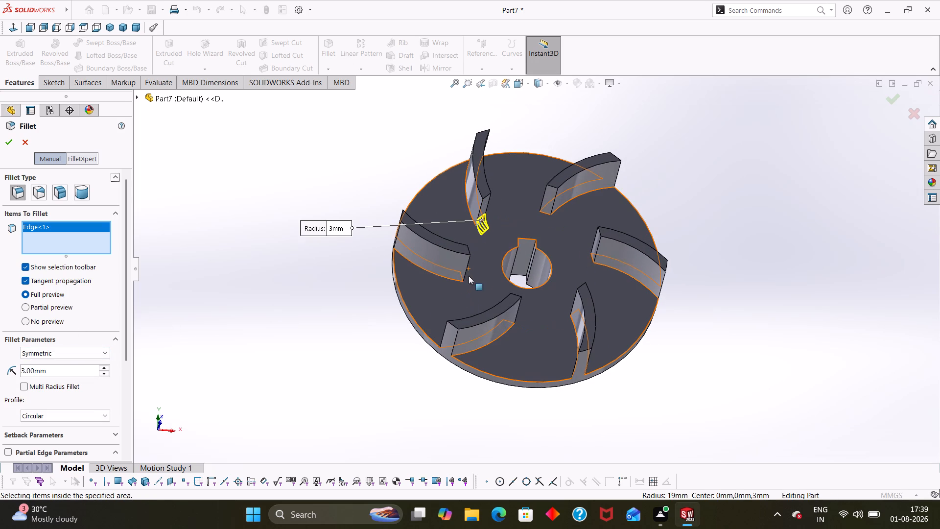
click(546, 212)
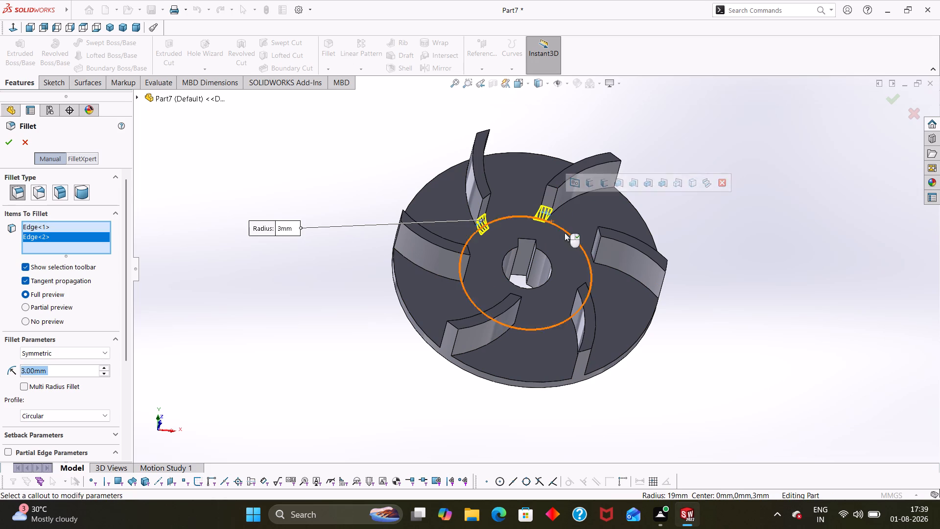
click(592, 259)
middle_drag(669, 298, 602, 358)
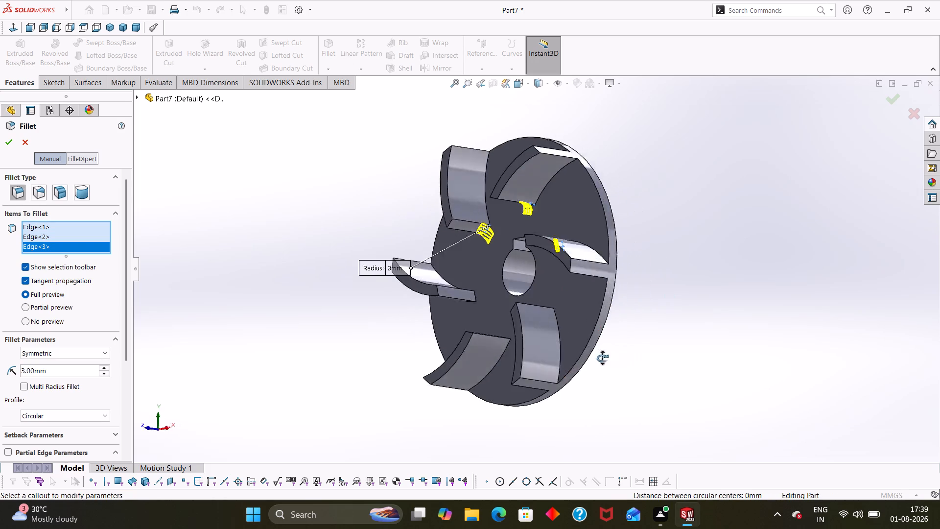
middle_drag(602, 358, 657, 445)
scroll(573, 322, down, 5)
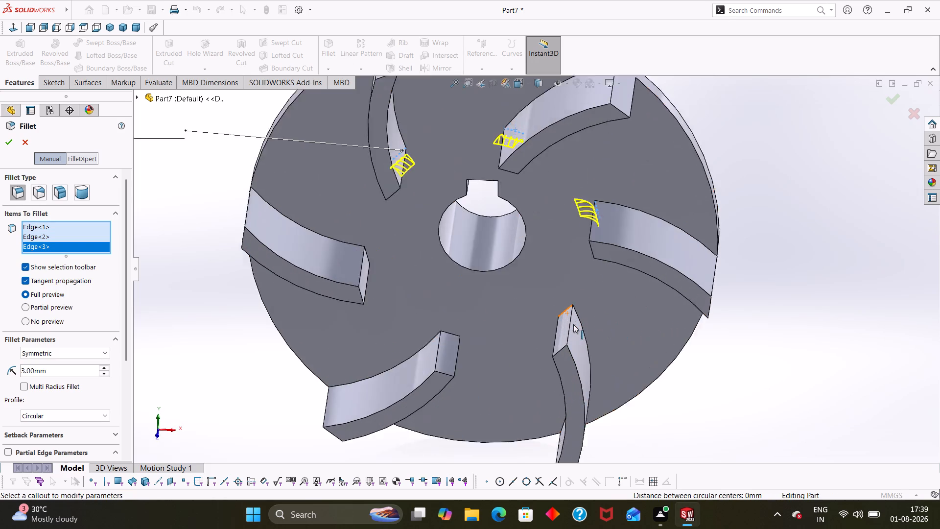
click(557, 300)
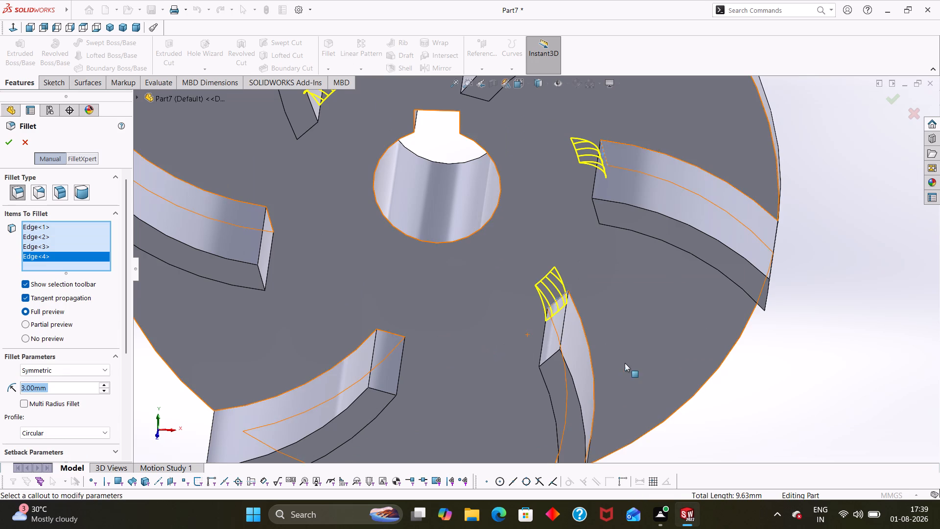
middle_drag(667, 361, 613, 350)
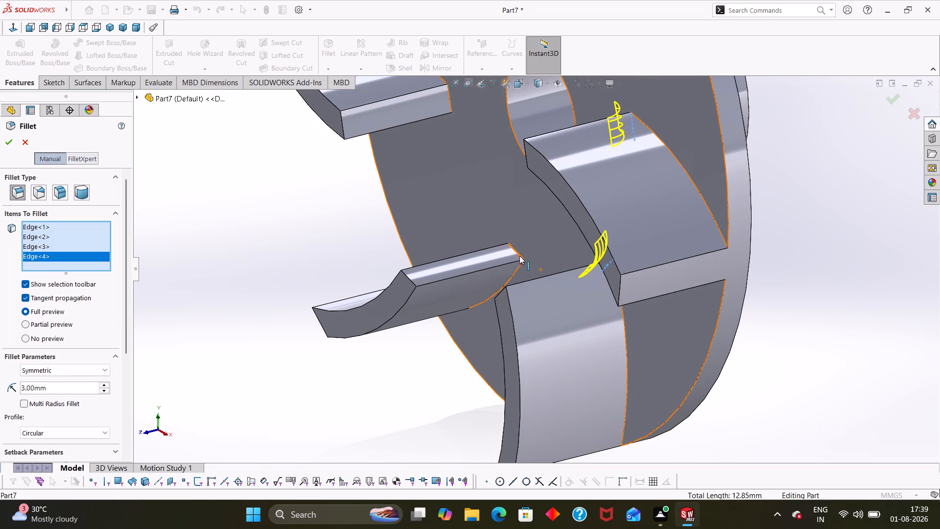
click(517, 253)
middle_drag(627, 313, 646, 212)
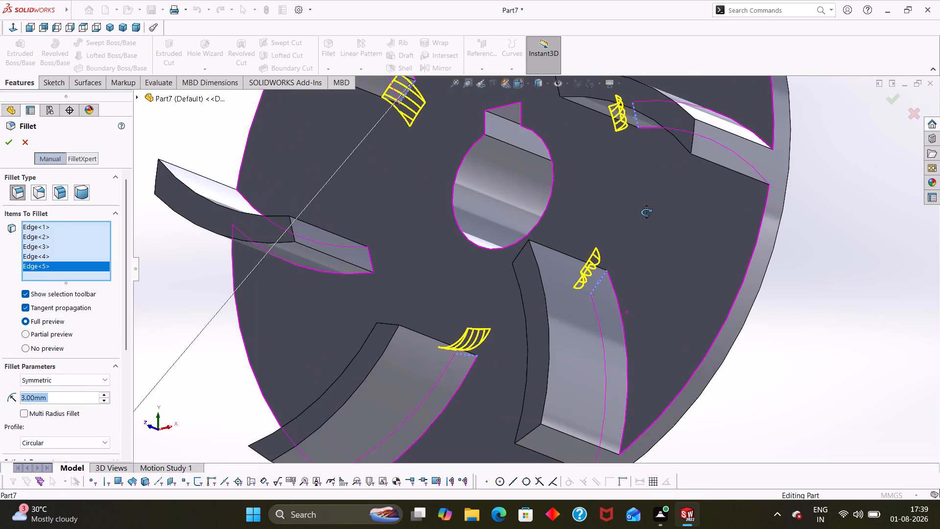
middle_drag(646, 212, 642, 209)
click(385, 268)
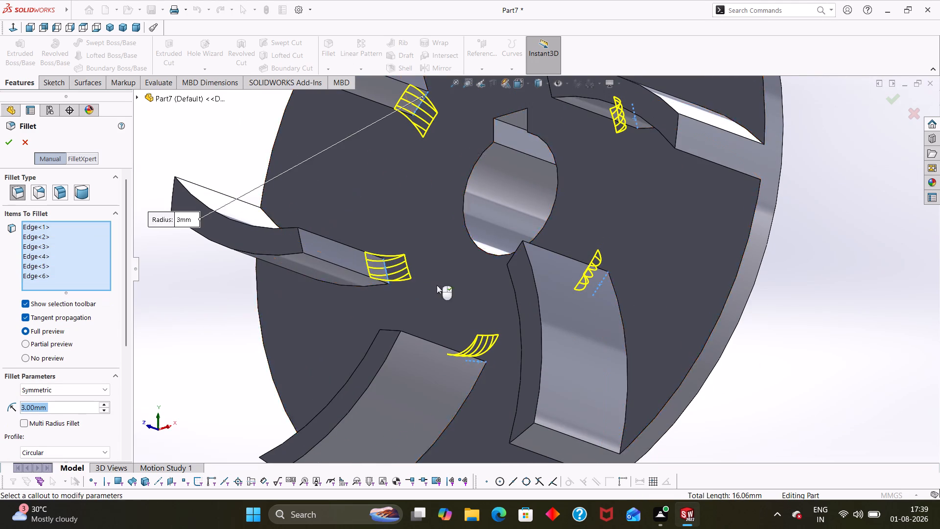
scroll(469, 279, up, 6)
middle_drag(579, 348, 554, 309)
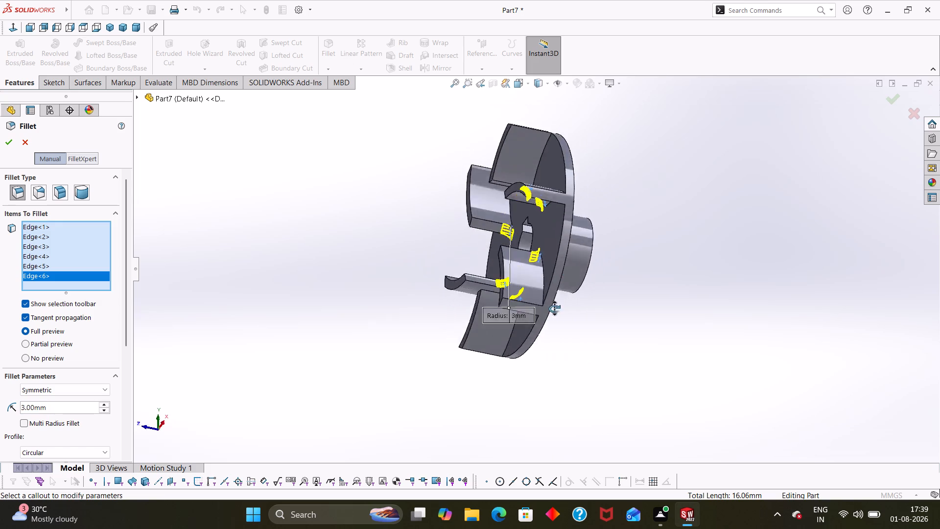
middle_drag(554, 309, 596, 248)
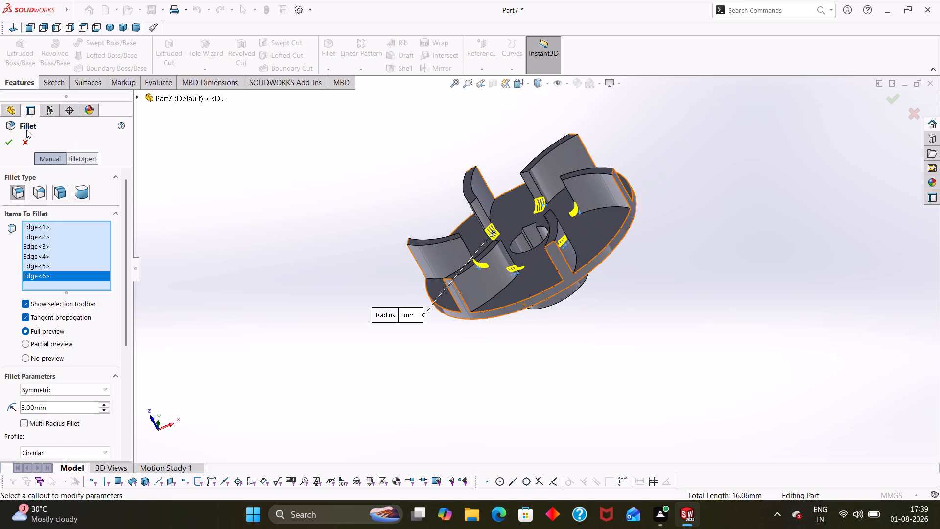
click(8, 139)
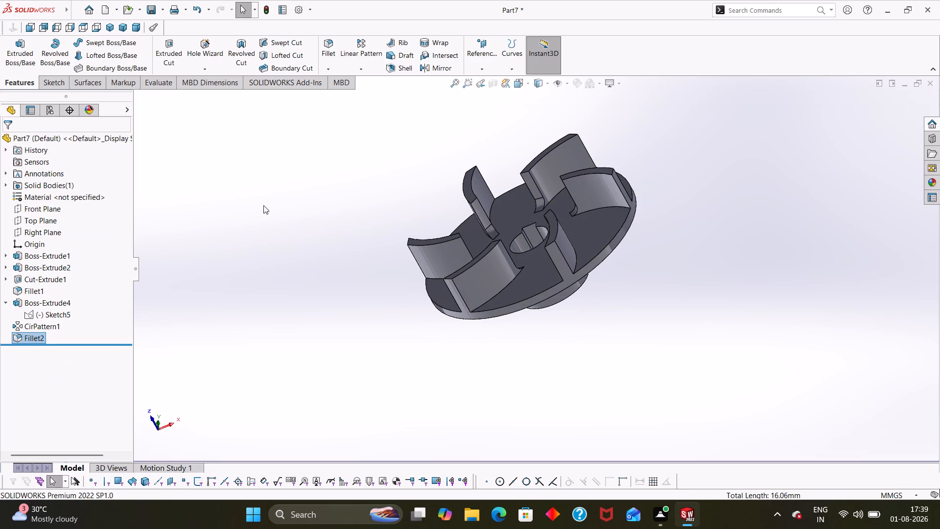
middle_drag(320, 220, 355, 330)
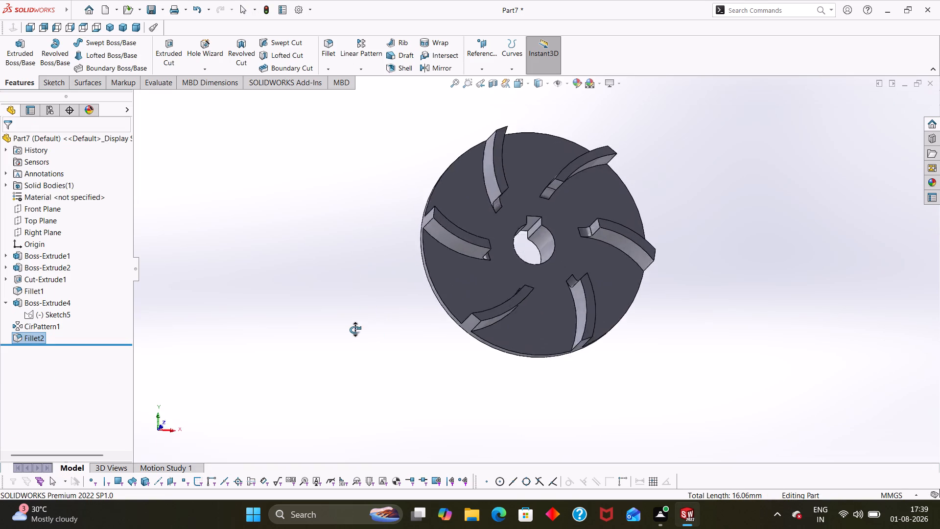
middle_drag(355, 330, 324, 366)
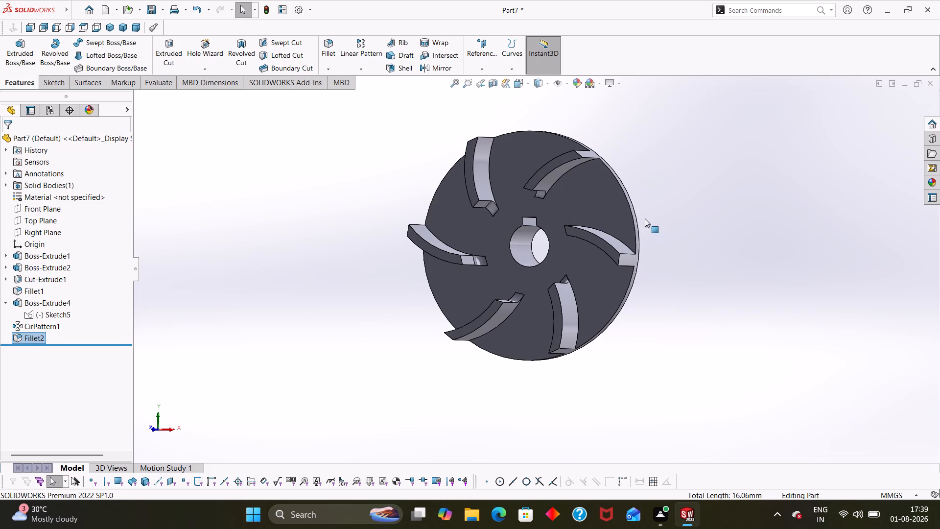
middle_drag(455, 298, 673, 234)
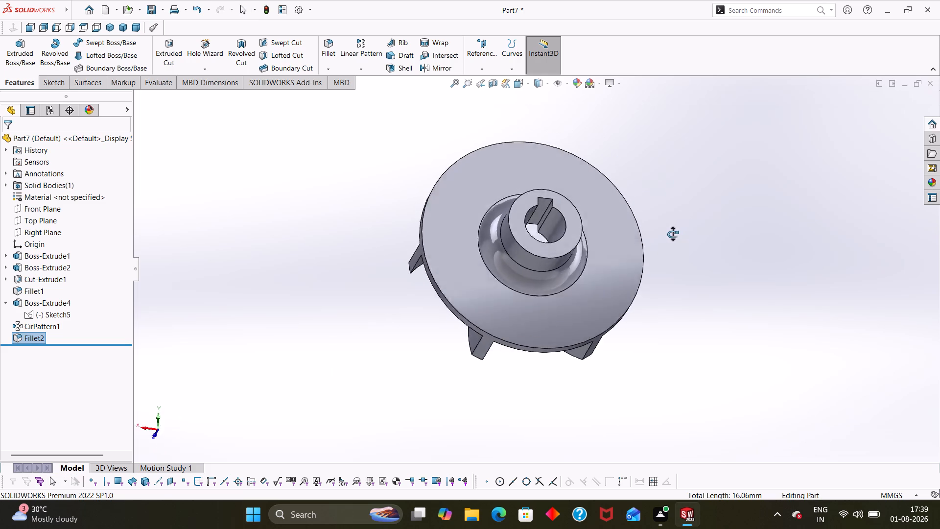
Save the finished part to the Desktop under the file name IMPELLER.
middle_drag(673, 234, 651, 282)
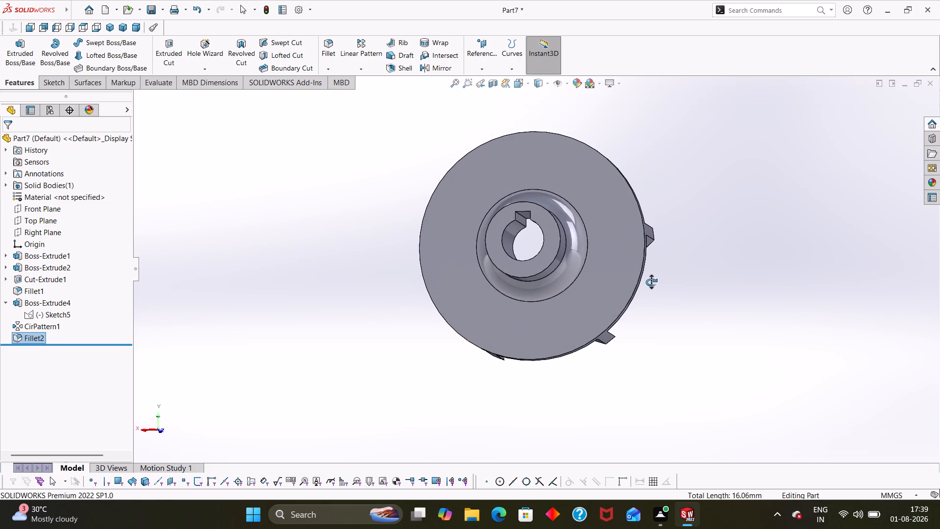
middle_drag(651, 282, 652, 281)
middle_drag(675, 283, 601, 339)
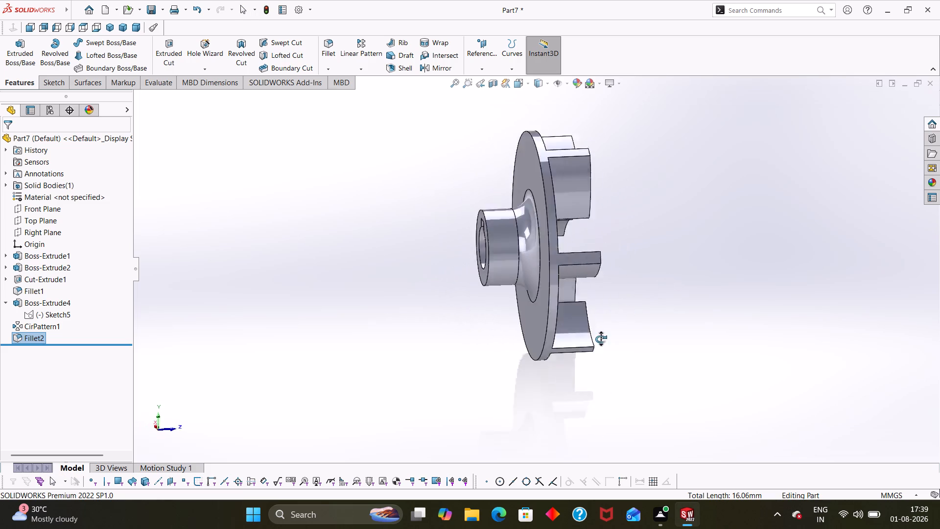
middle_drag(601, 339, 453, 358)
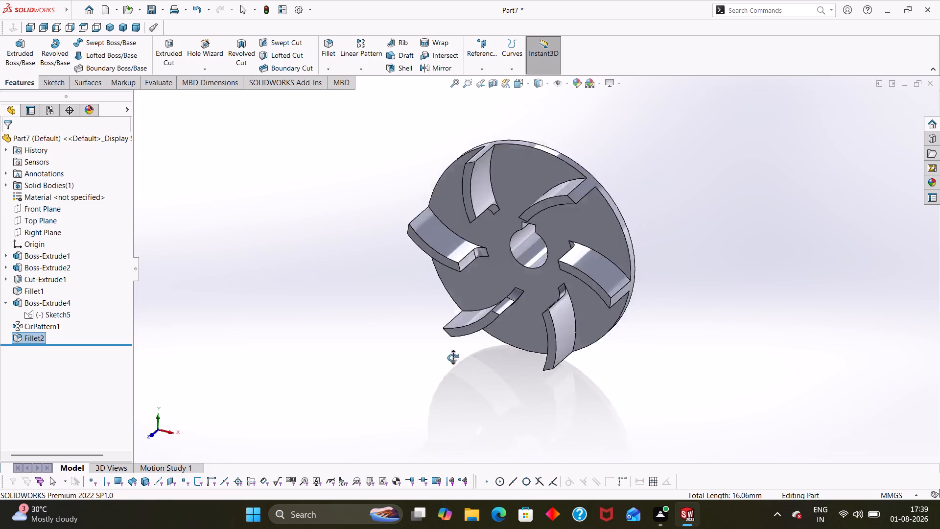
middle_drag(453, 358, 544, 250)
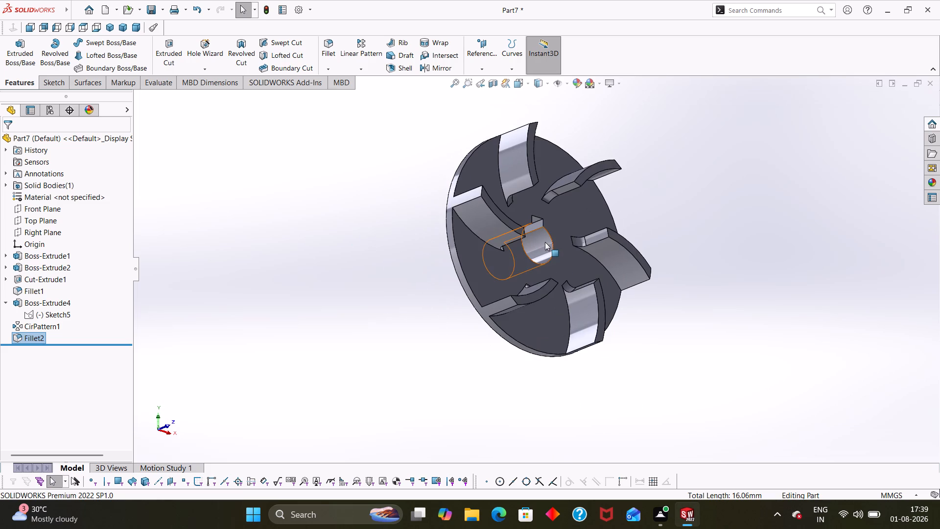
key(ctrl+7)
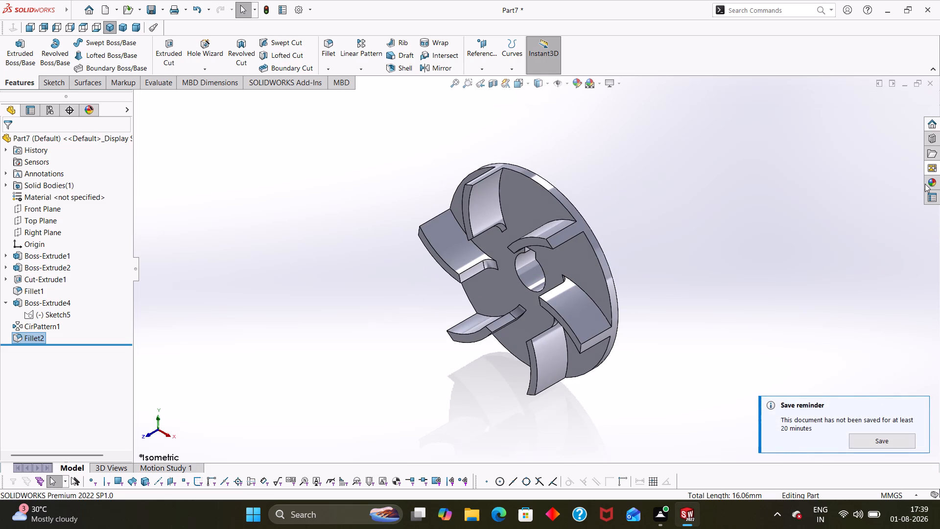
key(ctrl+s)
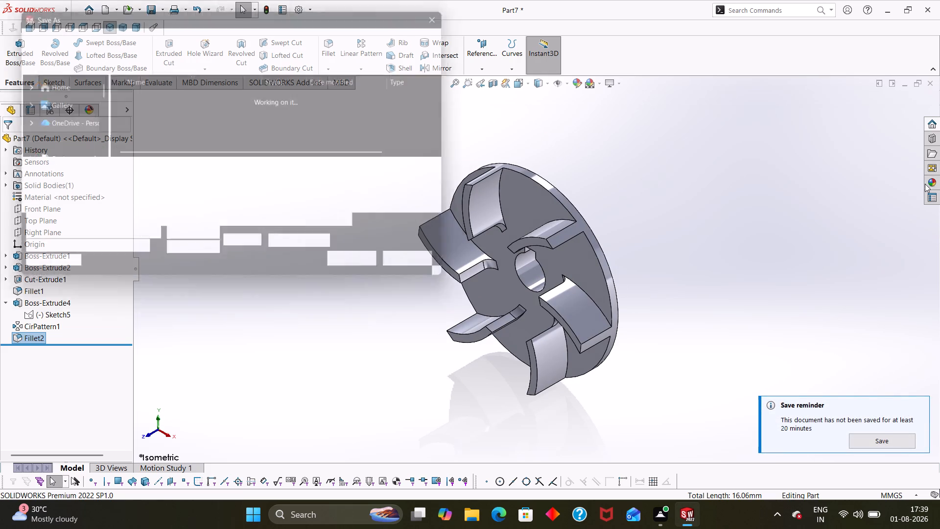
key(BackSpace)
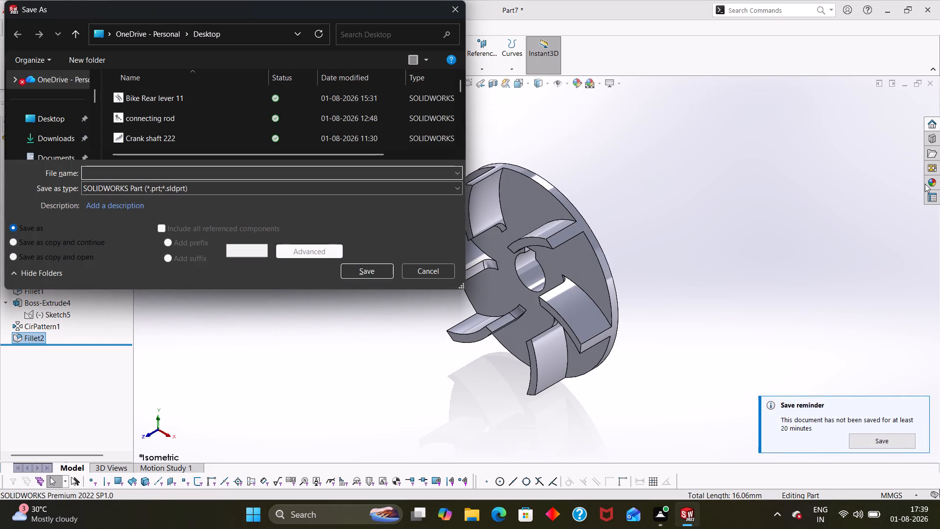
text(IMPELLER)
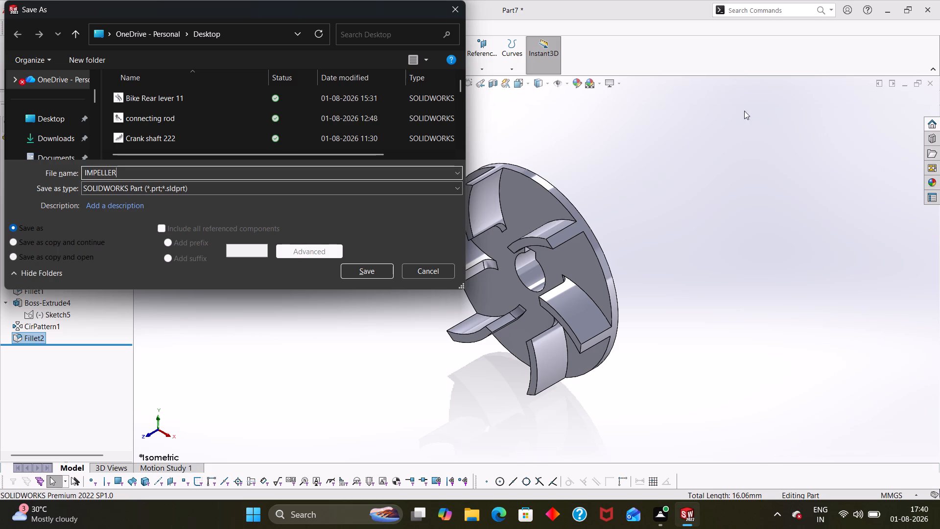
click(56, 113)
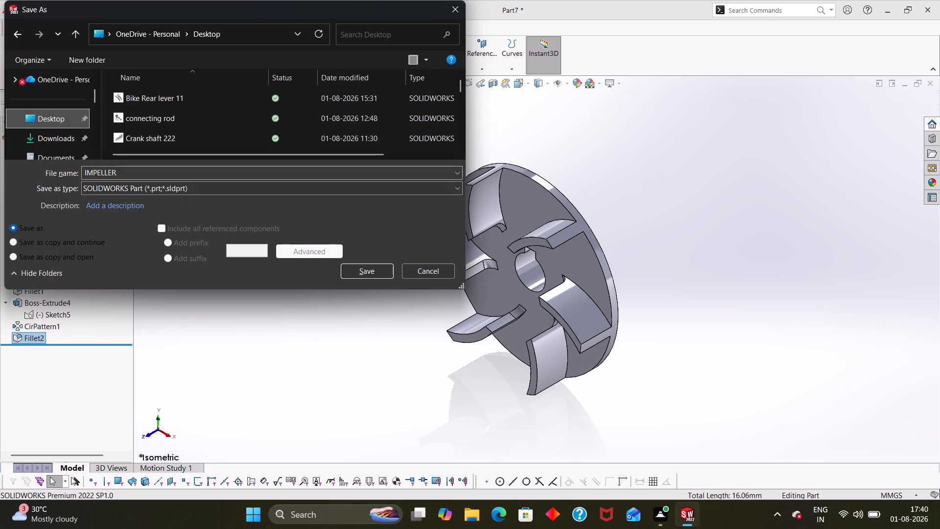
click(361, 270)
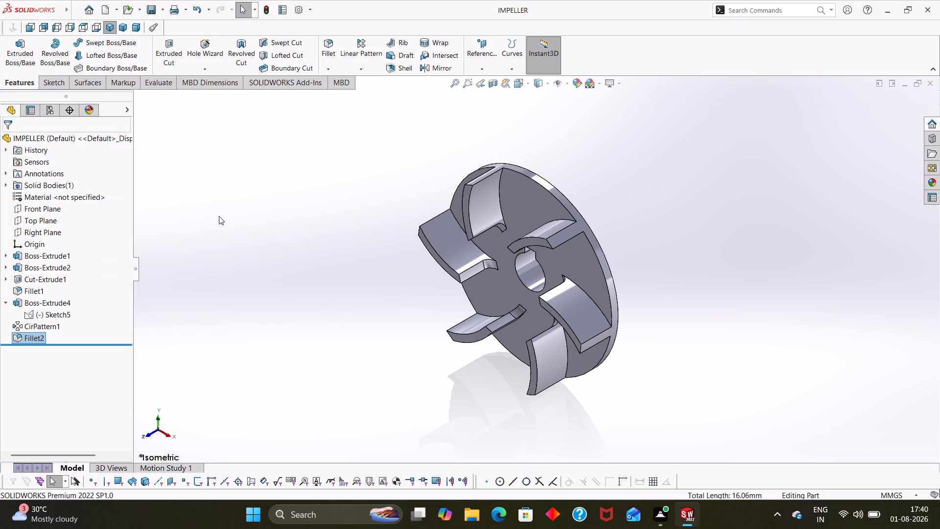
Create a new drawing document on a standard A3 (ISO) sheet with the sheet format displayed.
key(ctrl+n)
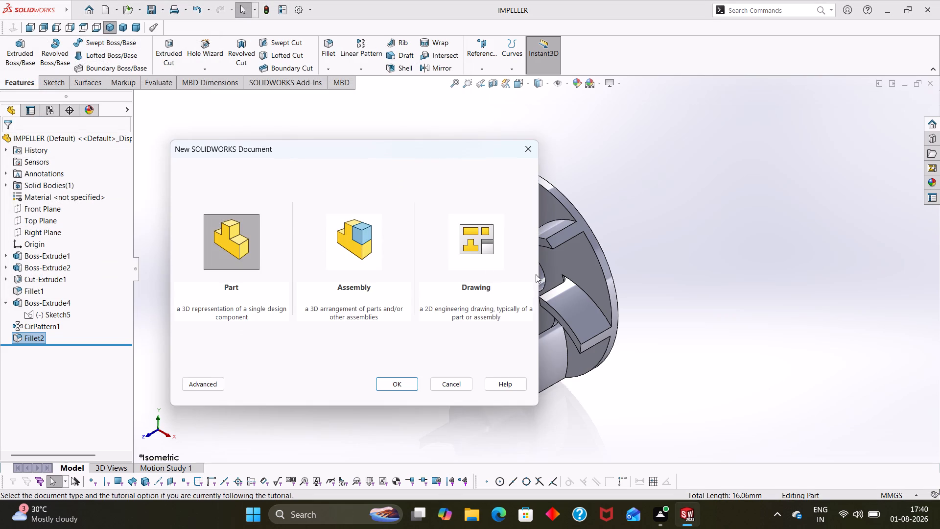
click(475, 245)
click(404, 382)
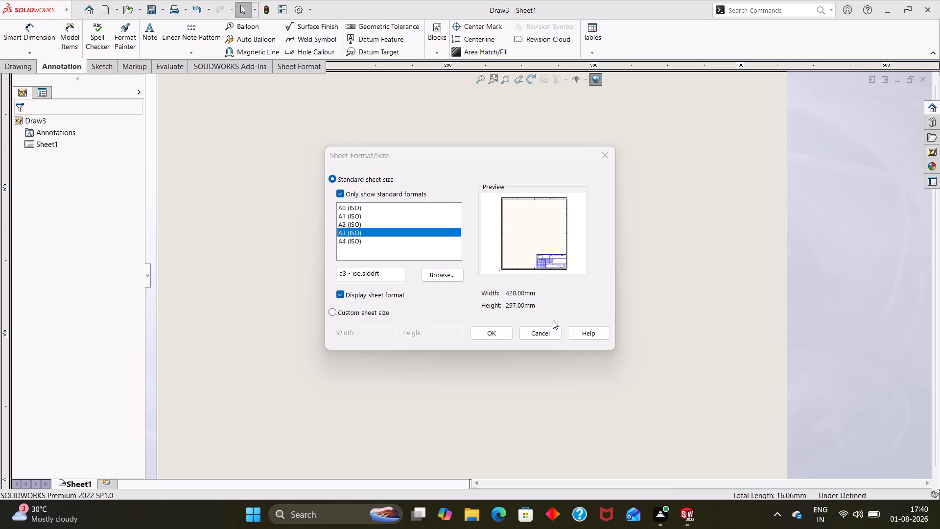
click(489, 333)
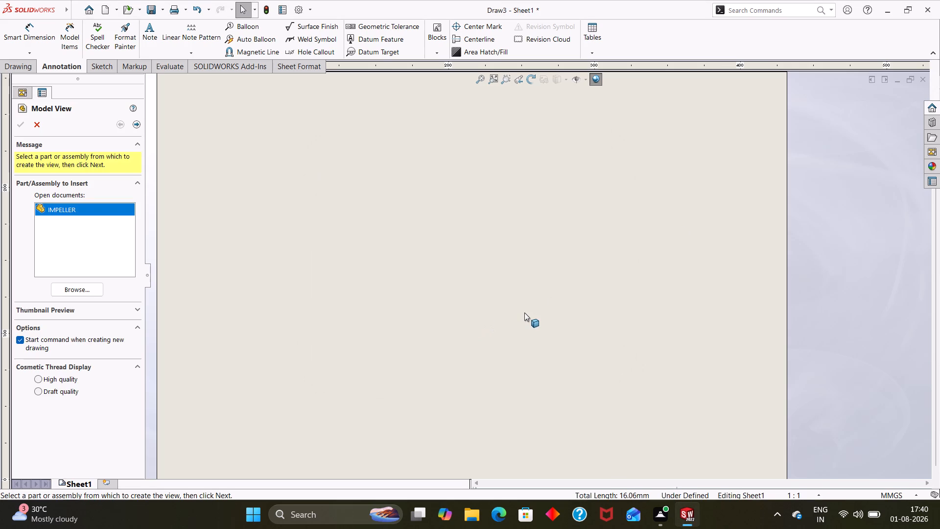
Insert front, top, right and isometric views of IMPELLER together at sheet scale, with high quality cosmetic threads.
scroll(524, 311, up, 1)
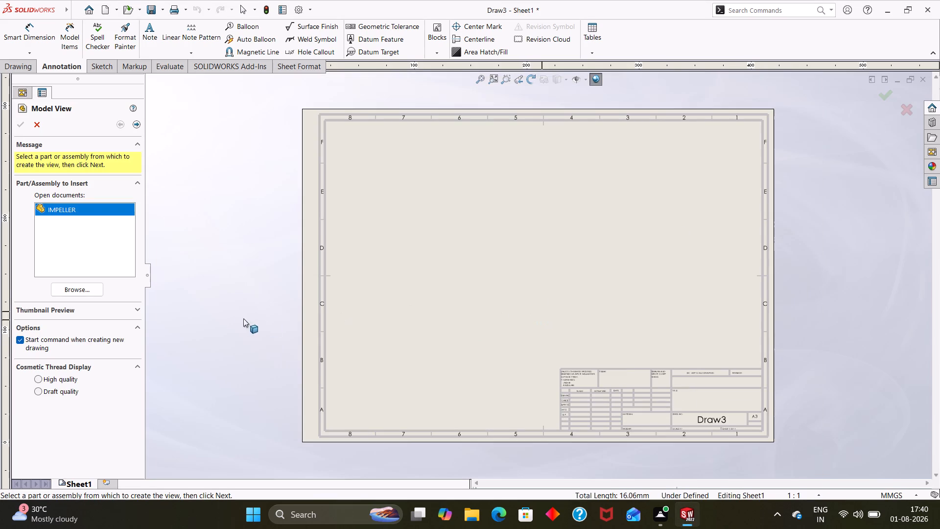
click(75, 209)
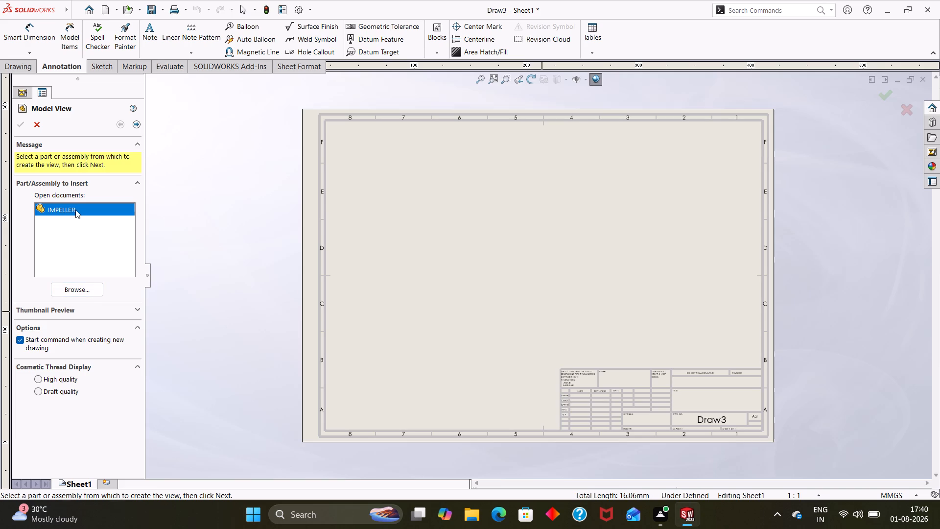
double_click(70, 209)
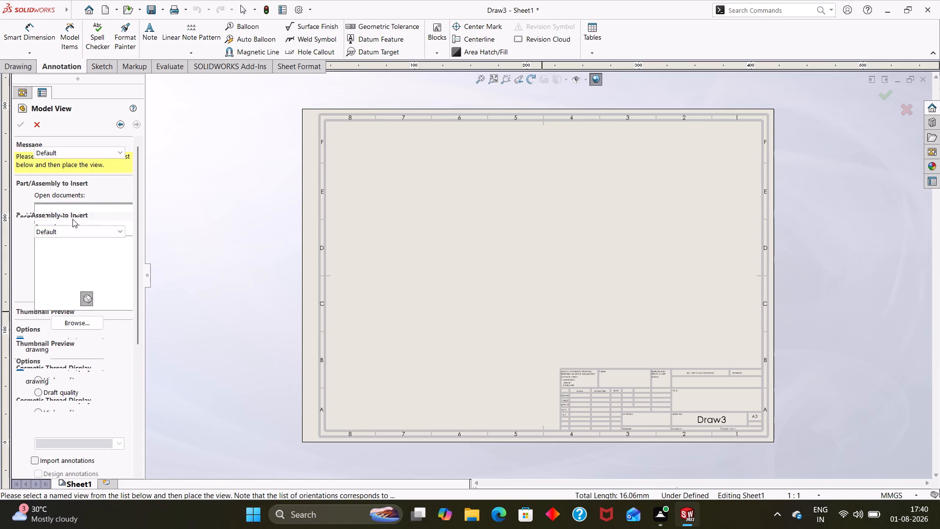
click(41, 264)
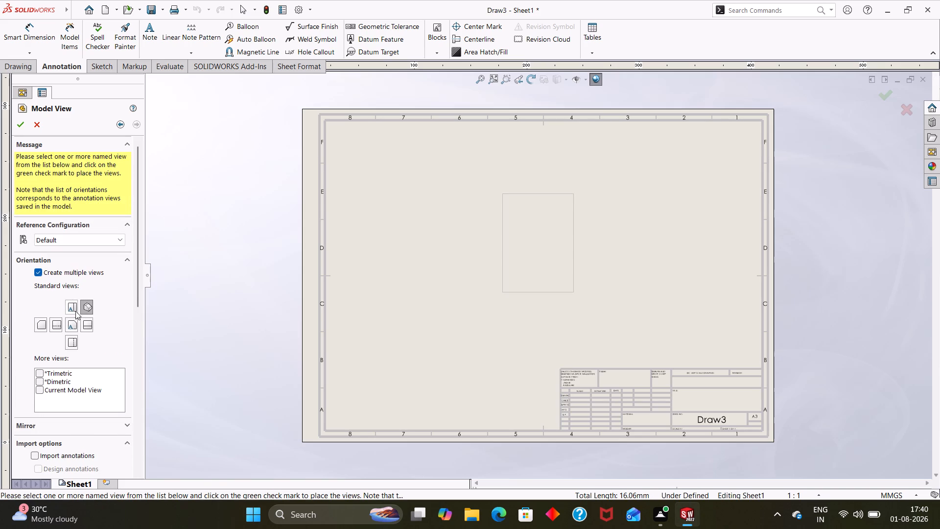
click(73, 310)
click(84, 308)
click(70, 318)
click(92, 322)
click(89, 302)
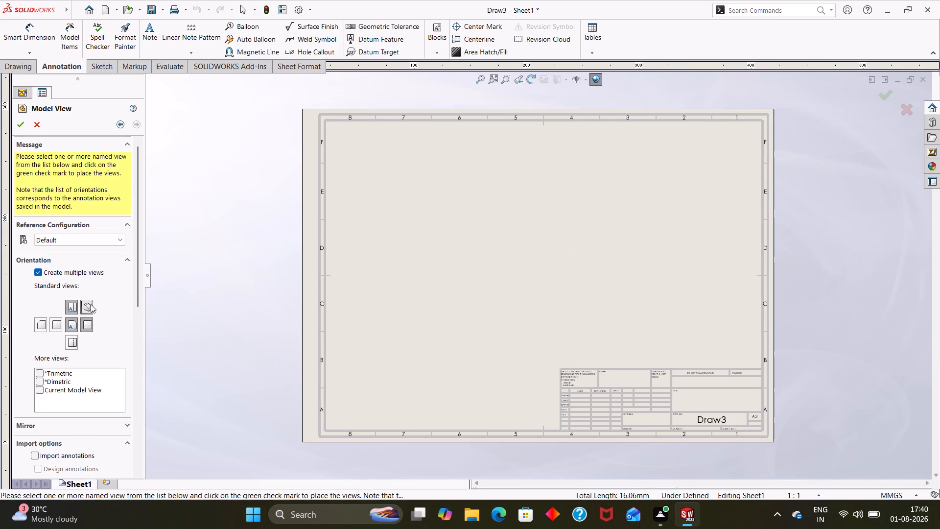
scroll(84, 366, down, 4)
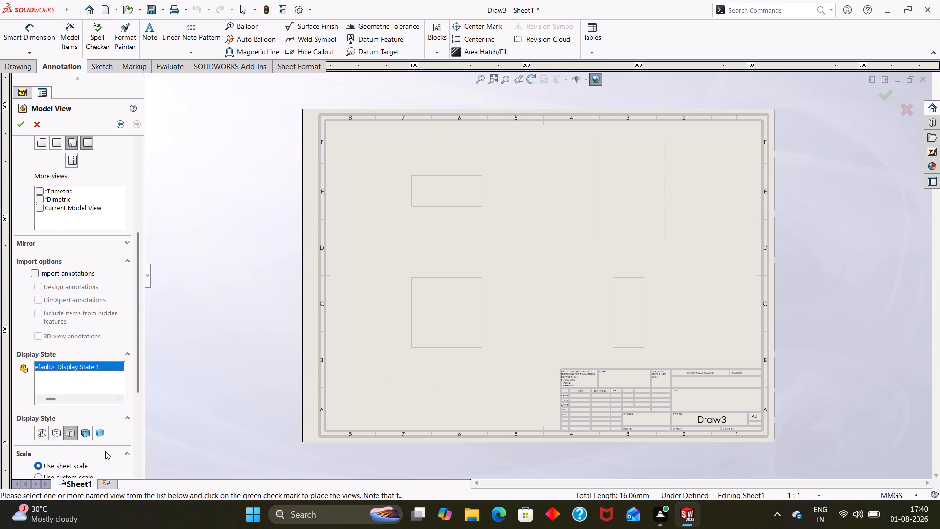
scroll(105, 449, down, 4)
click(38, 407)
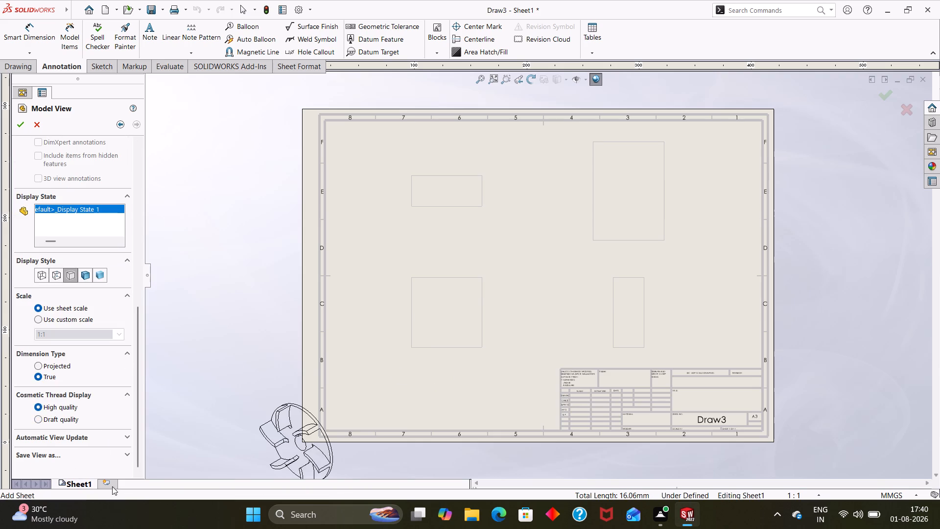
scroll(108, 272, up, 6)
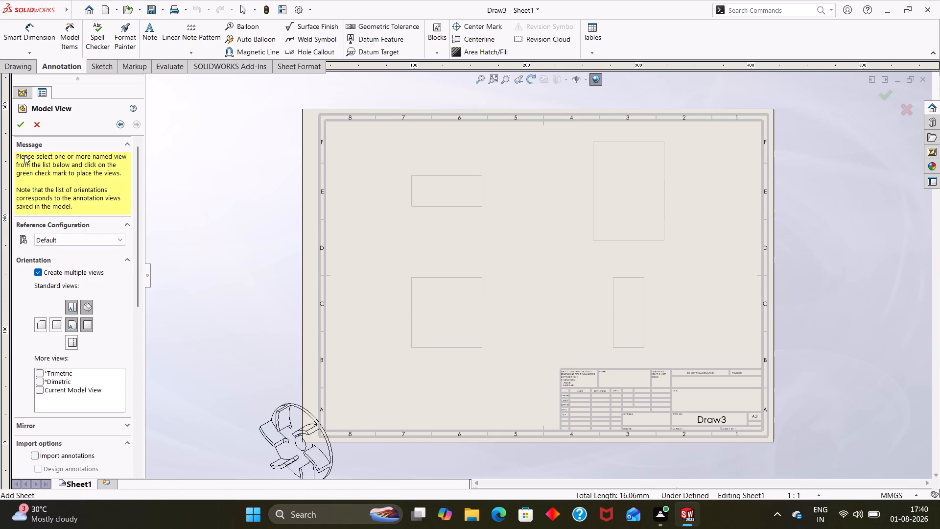
click(16, 121)
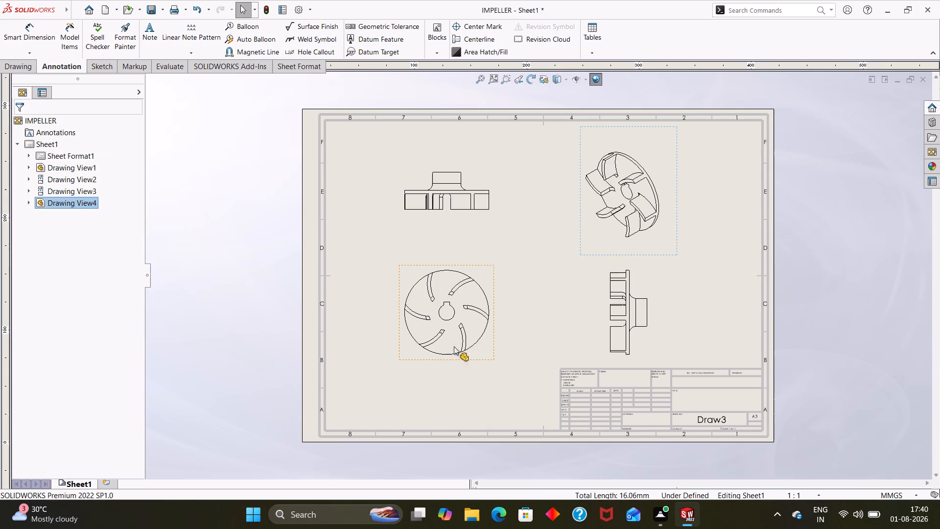
Change the isometric drawing view's display style to Shaded.
click(629, 204)
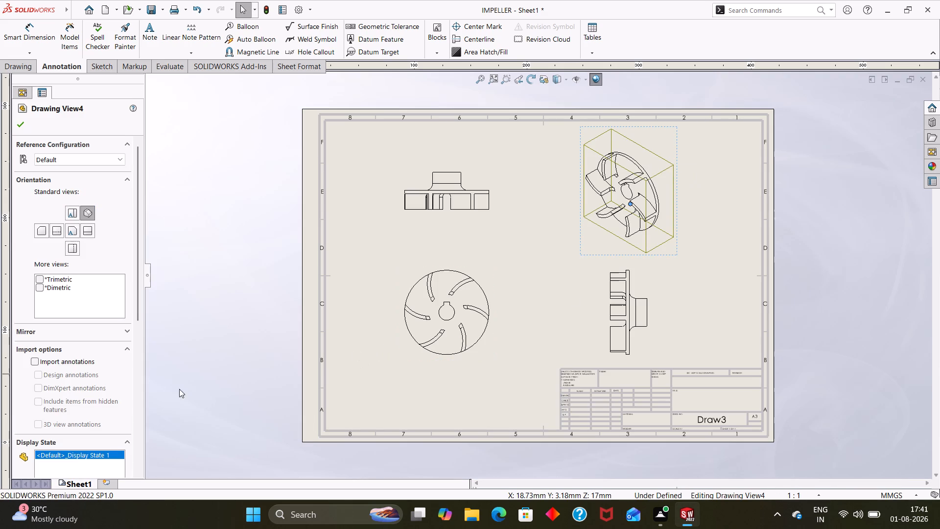
scroll(80, 365, down, 7)
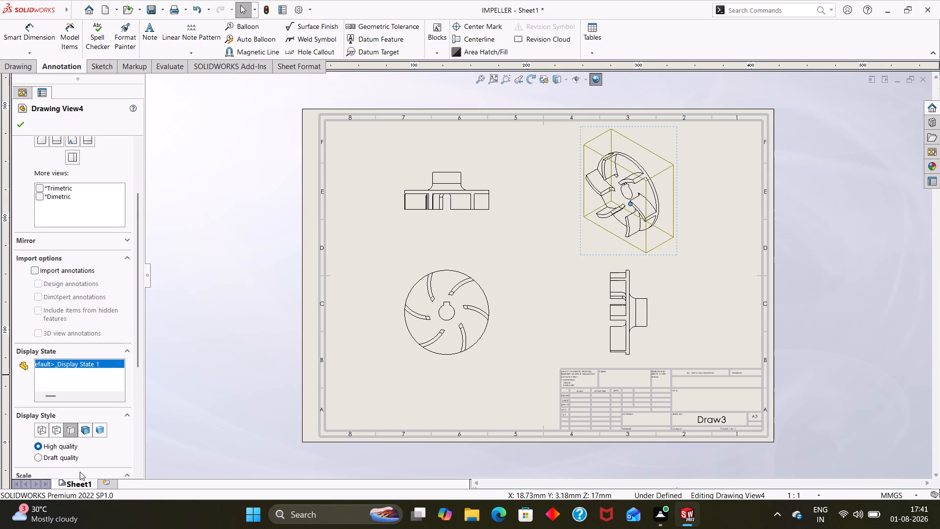
click(98, 431)
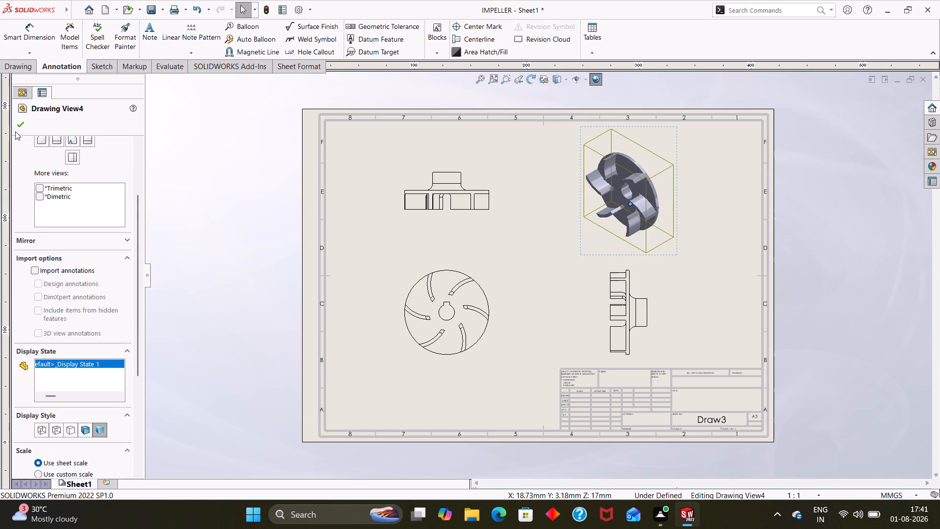
click(15, 123)
click(264, 323)
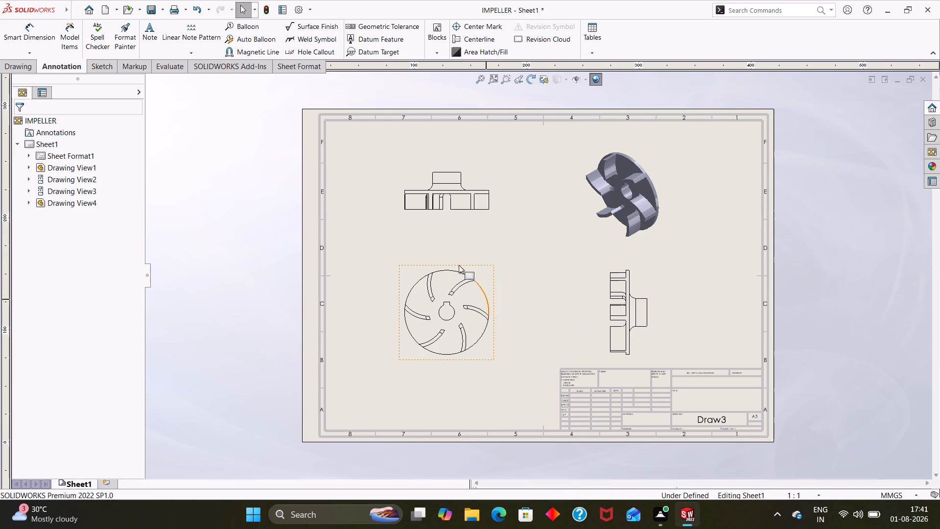
Dimension the hub's outer diameter at its end edge in the right side view, placing it beyond the hub.
scroll(627, 285, down, 2)
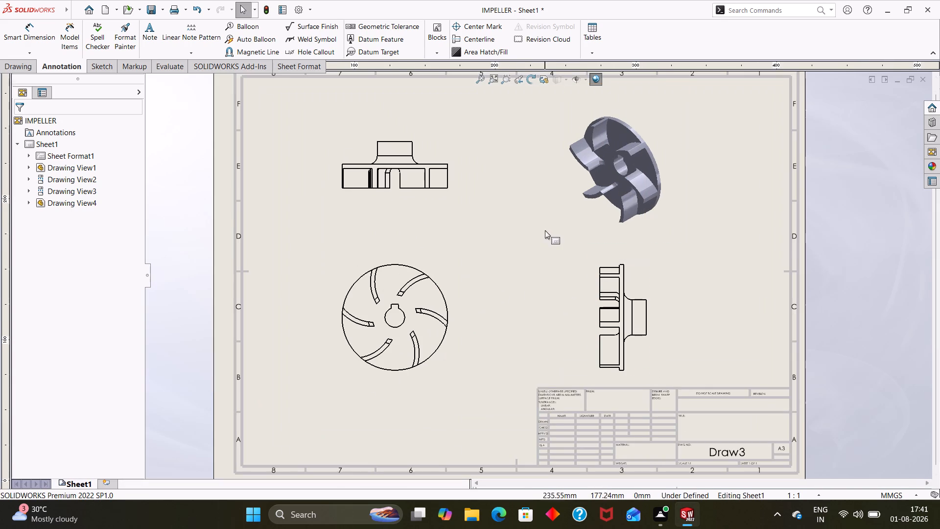
scroll(545, 230, up, 2)
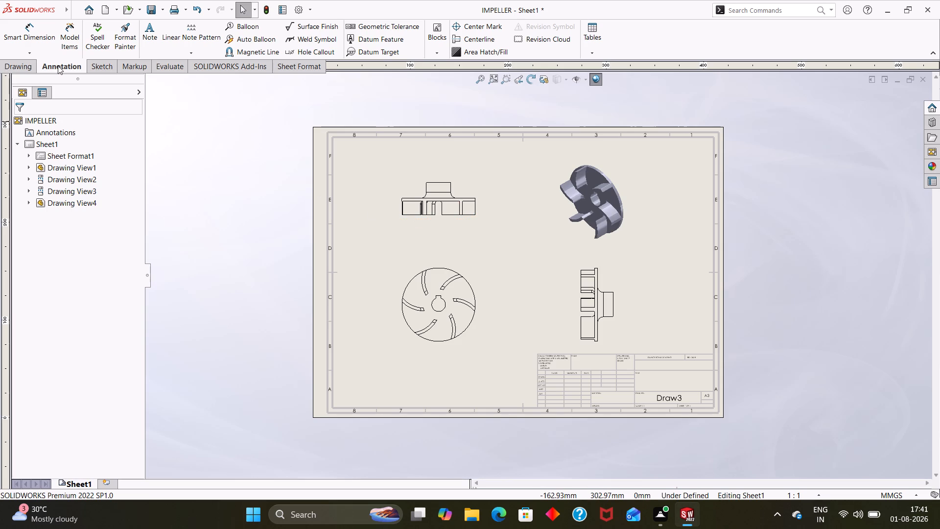
click(37, 32)
scroll(602, 230, down, 2)
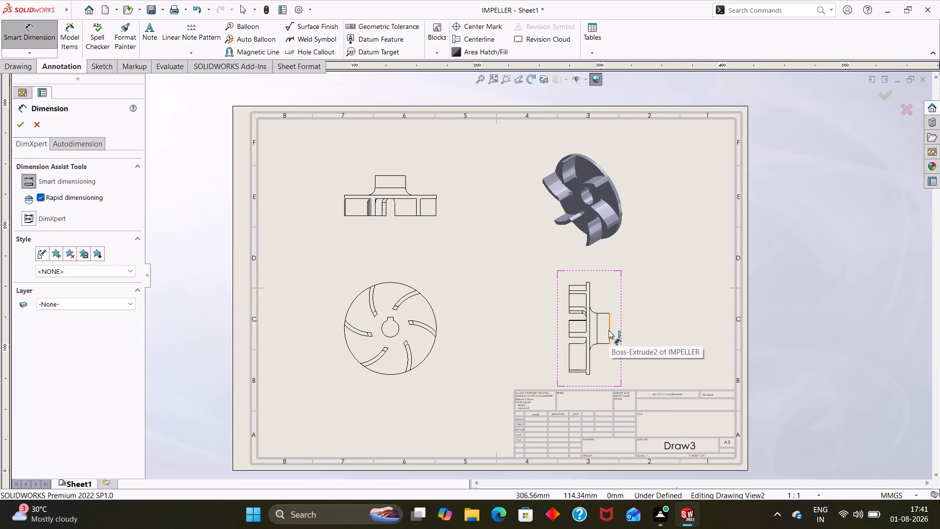
click(609, 330)
click(639, 330)
click(658, 329)
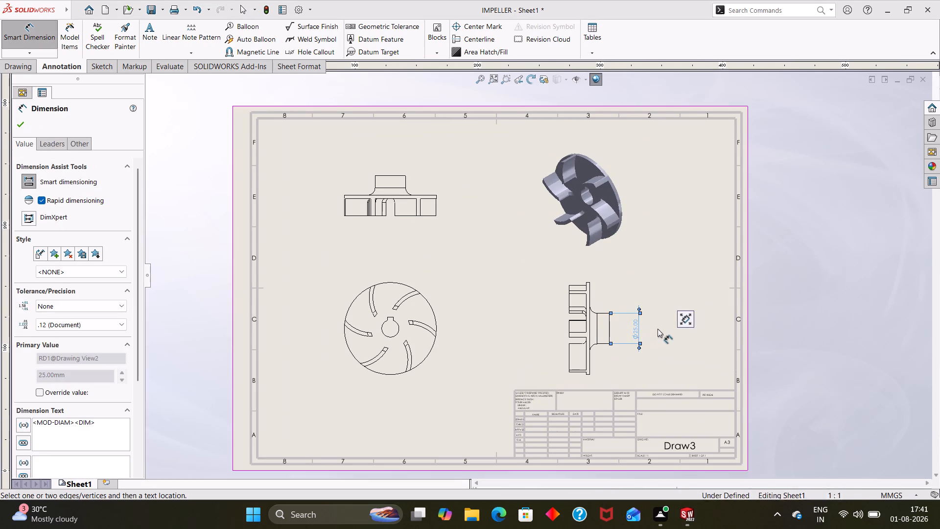
Dimension the radii of the inner and outer curved edges of the front view's upper-left blade.
scroll(396, 325, down, 2)
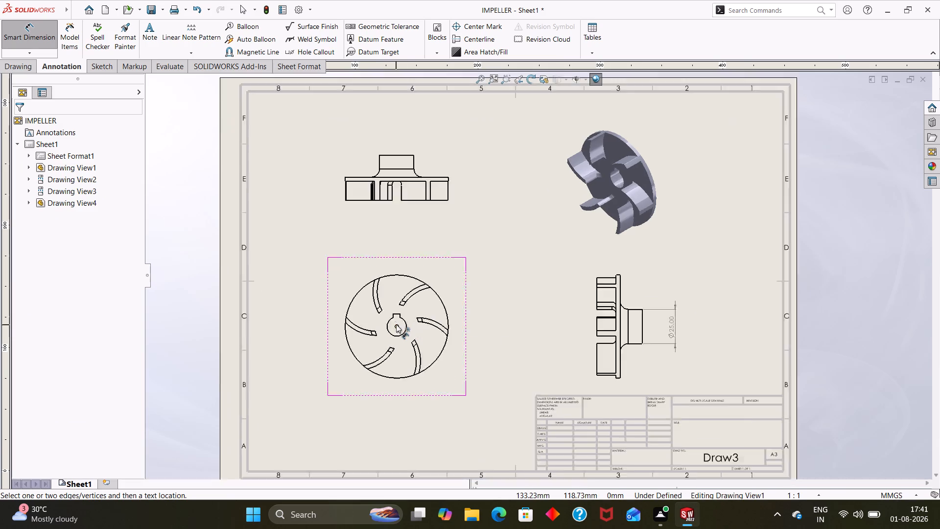
scroll(396, 324, down, 5)
click(411, 204)
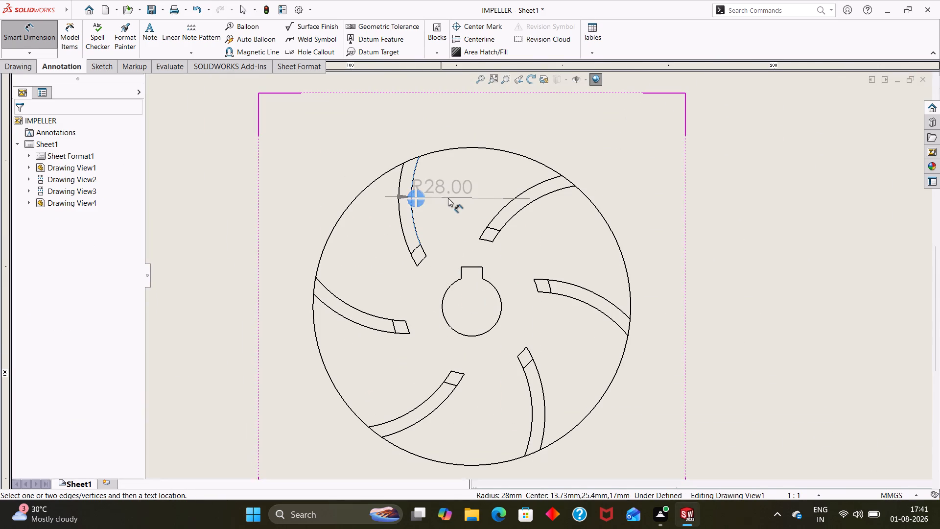
click(459, 205)
click(452, 228)
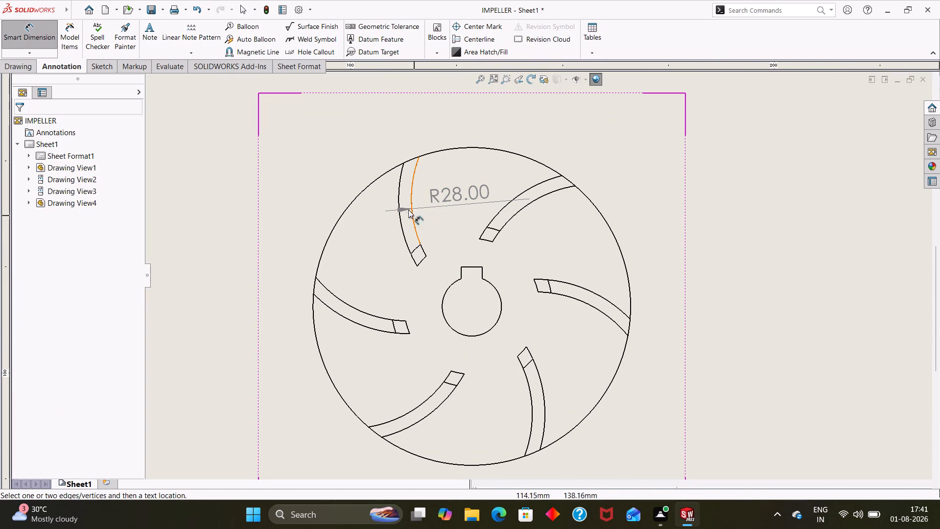
click(400, 196)
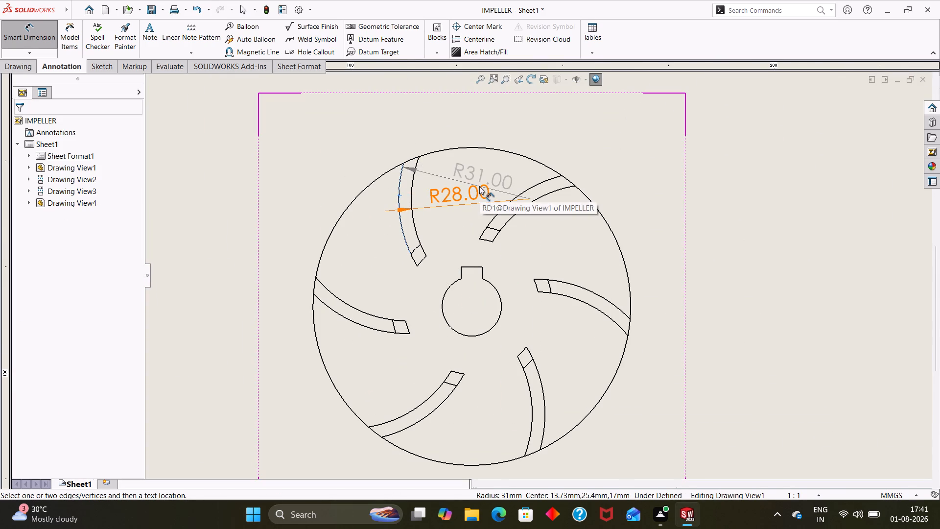
click(485, 182)
click(470, 222)
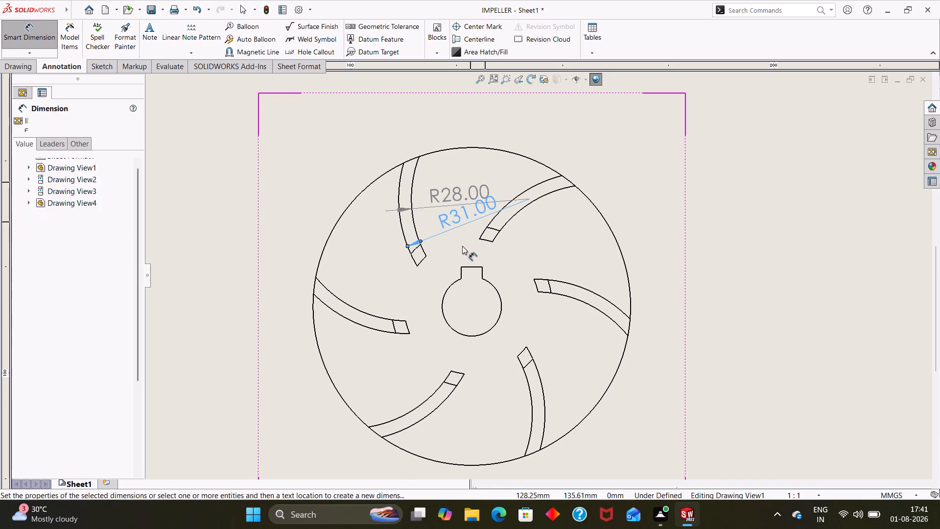
Dimension the keyway's width above the front view and its side edge height out beyond the impeller's rim.
click(462, 246)
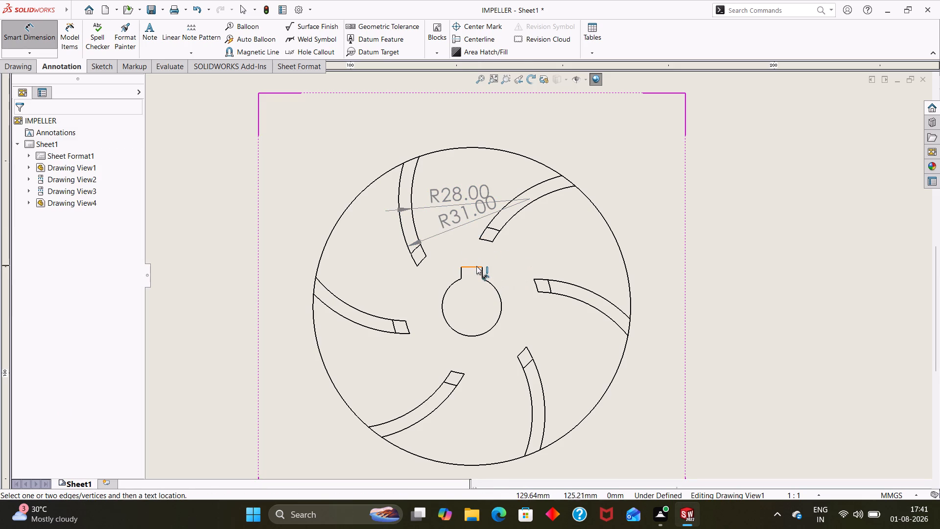
click(476, 266)
click(470, 116)
click(496, 122)
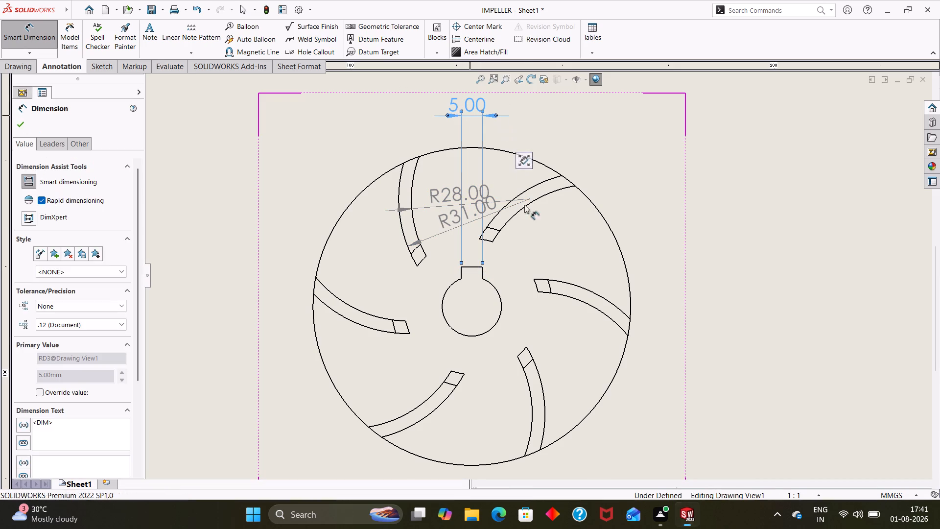
click(483, 274)
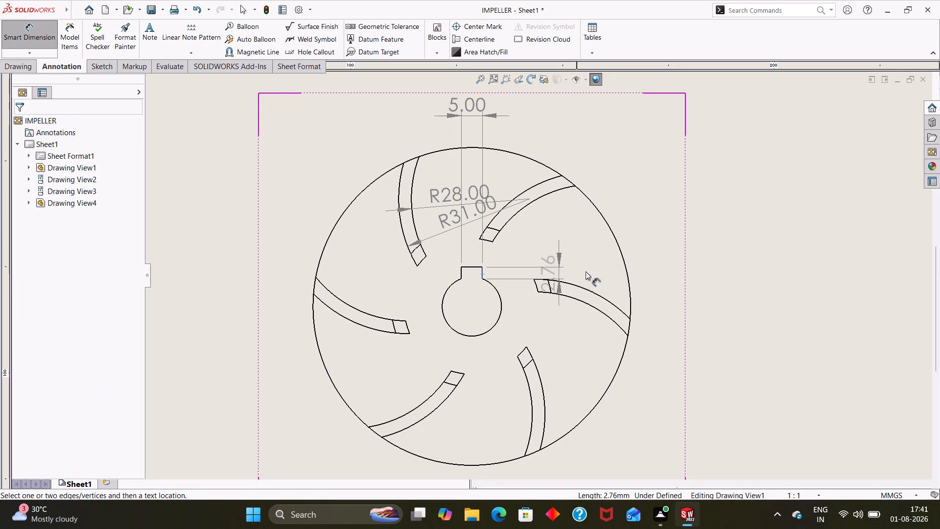
click(698, 274)
click(705, 301)
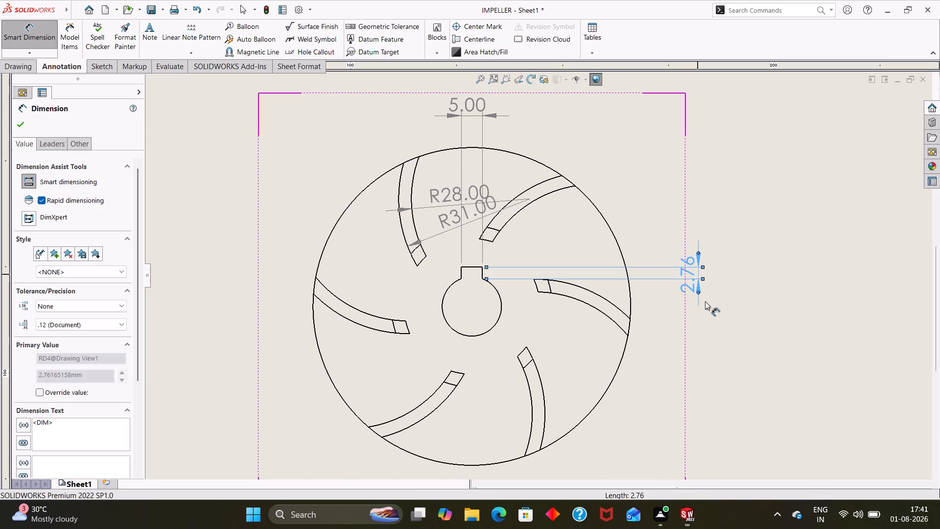
Dimension the radius of the central bore in the front view, placing it outside the rim at the lower right.
click(501, 306)
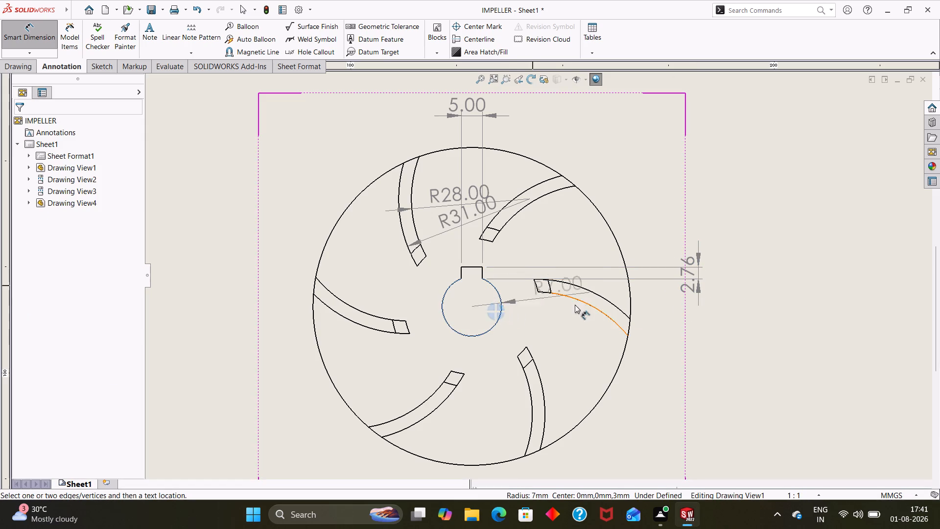
click(656, 432)
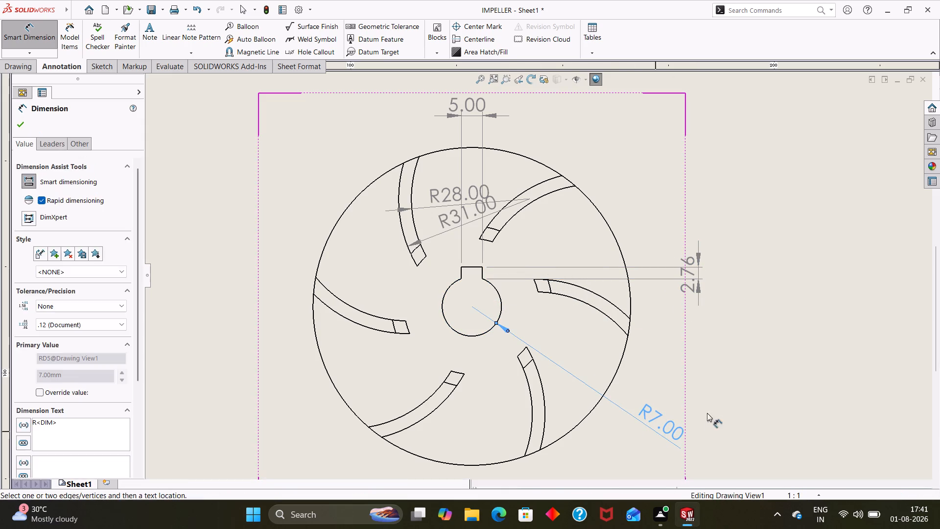
click(709, 407)
Dimension the radius of the fillet between hub and disc in the top view, placing it beside the hub.
scroll(633, 334, up, 4)
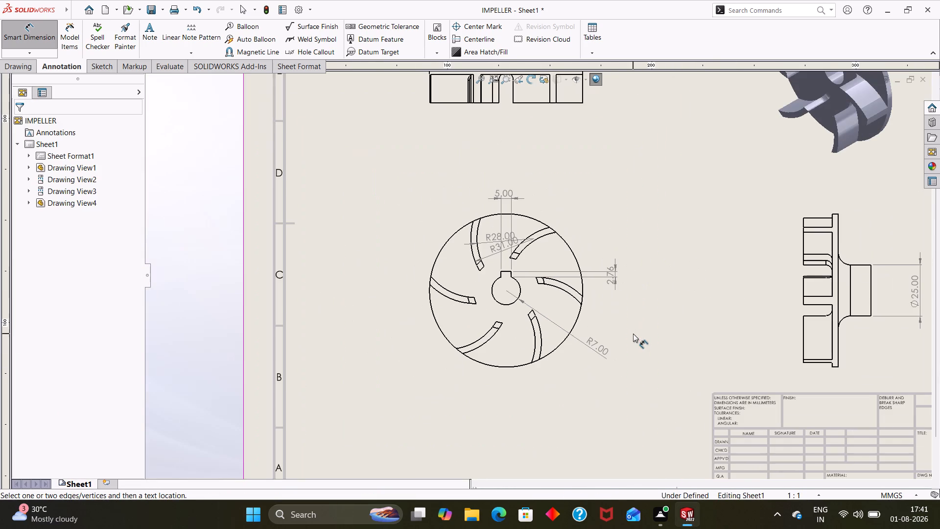
scroll(620, 206, up, 1)
scroll(572, 165, up, 1)
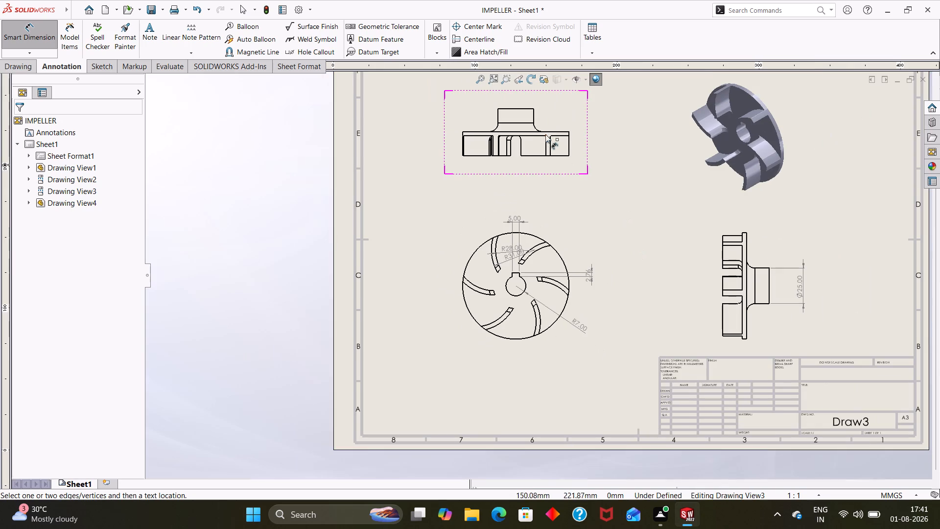
scroll(534, 126, down, 6)
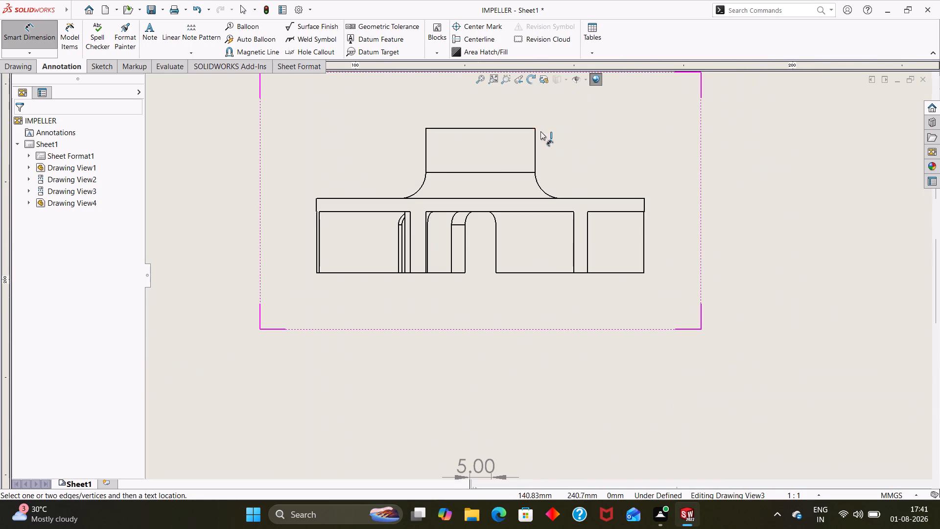
click(541, 187)
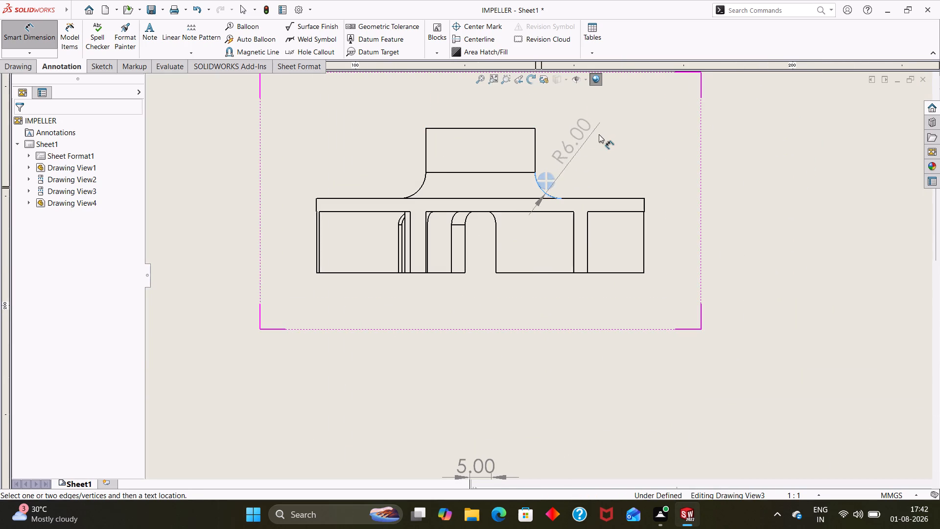
click(605, 128)
click(625, 154)
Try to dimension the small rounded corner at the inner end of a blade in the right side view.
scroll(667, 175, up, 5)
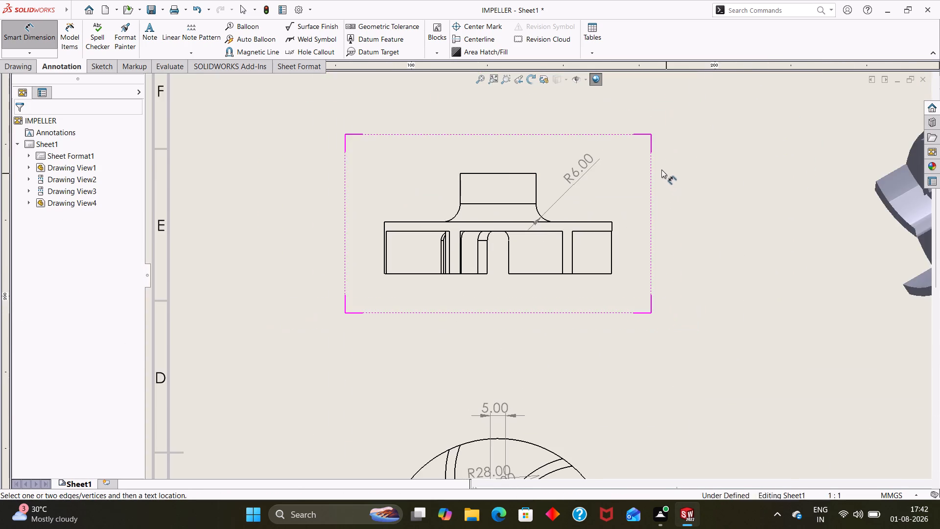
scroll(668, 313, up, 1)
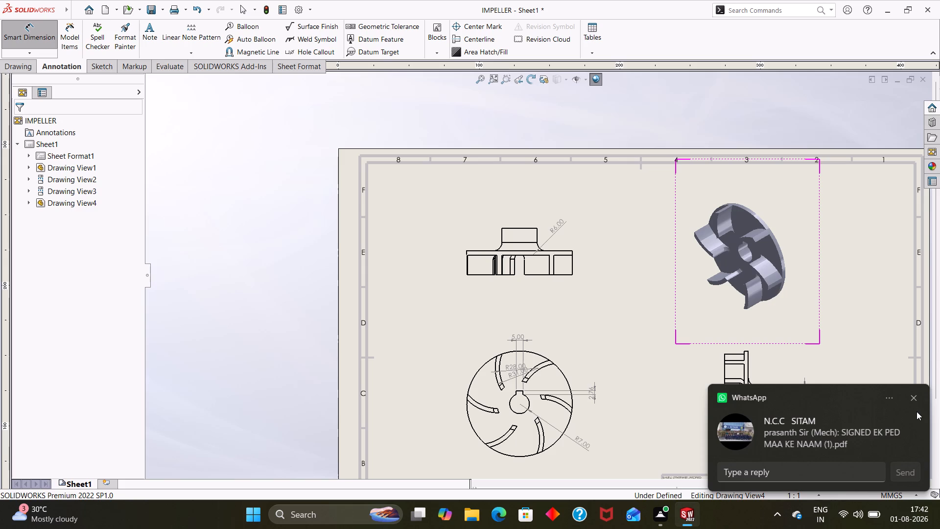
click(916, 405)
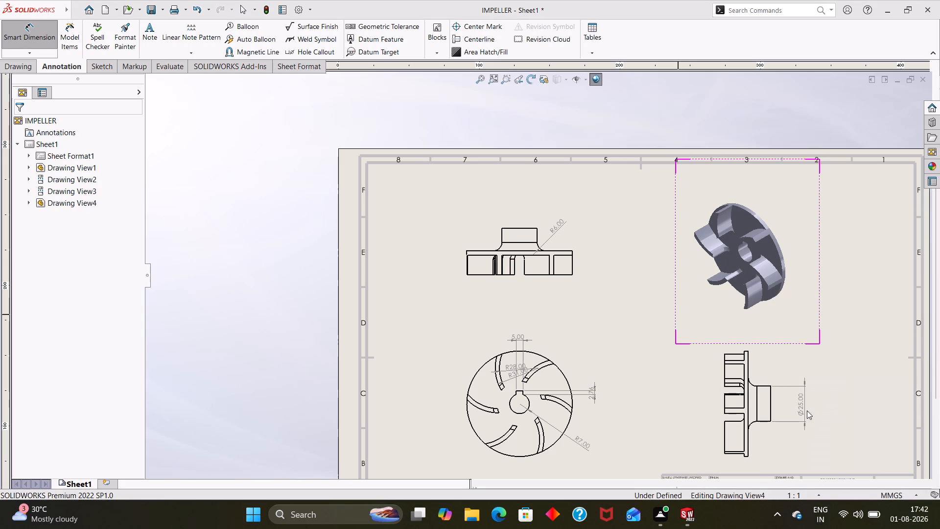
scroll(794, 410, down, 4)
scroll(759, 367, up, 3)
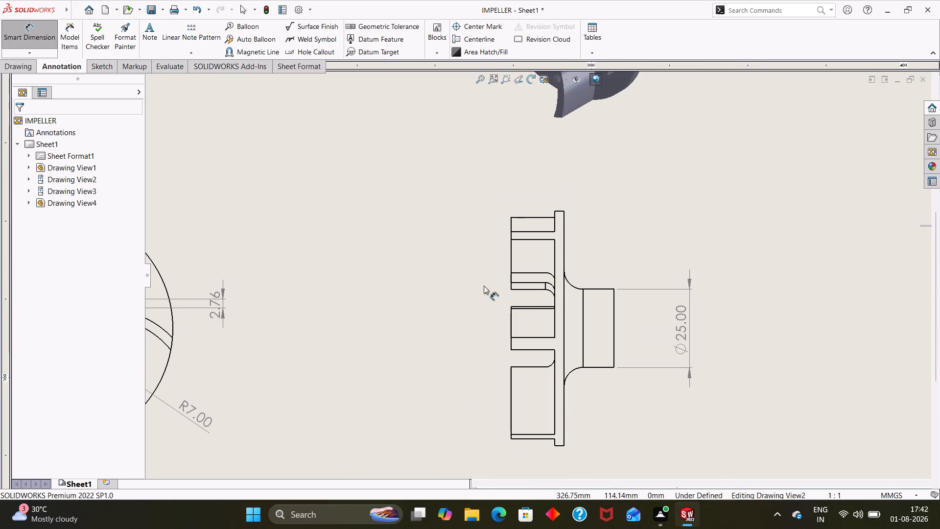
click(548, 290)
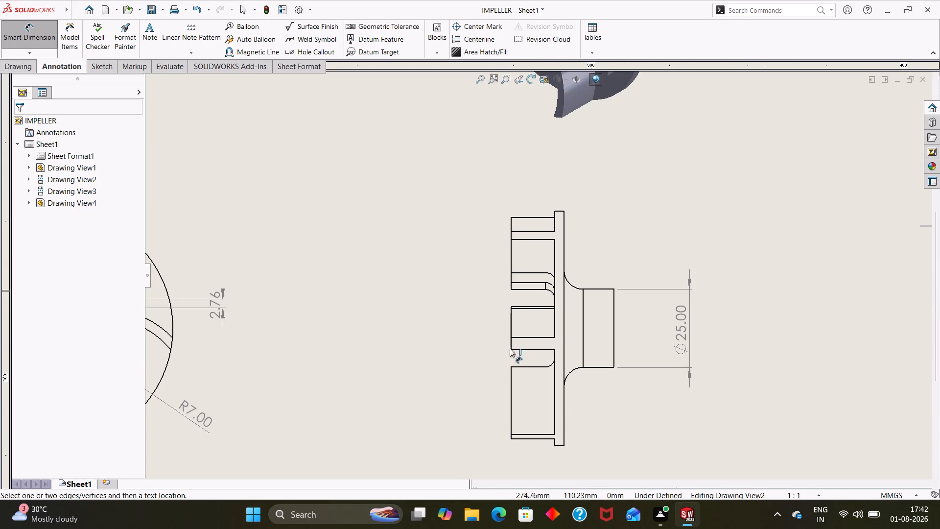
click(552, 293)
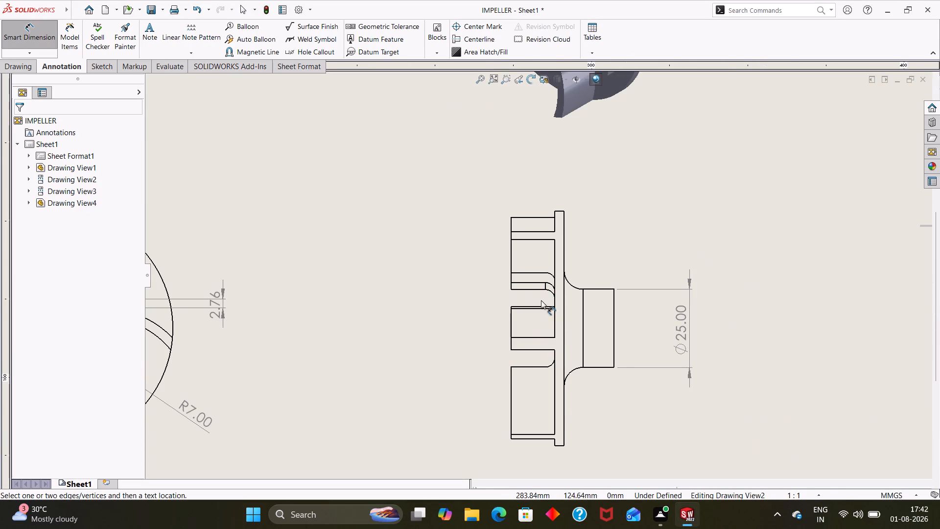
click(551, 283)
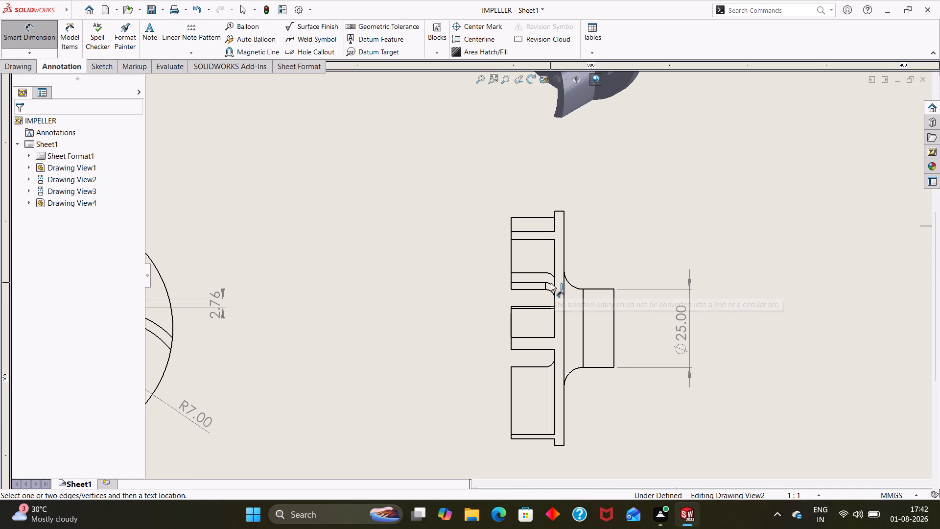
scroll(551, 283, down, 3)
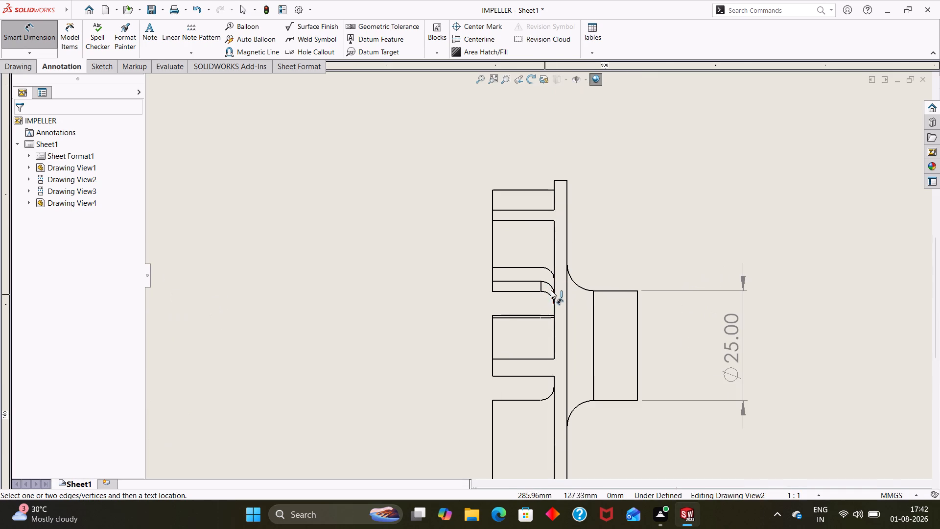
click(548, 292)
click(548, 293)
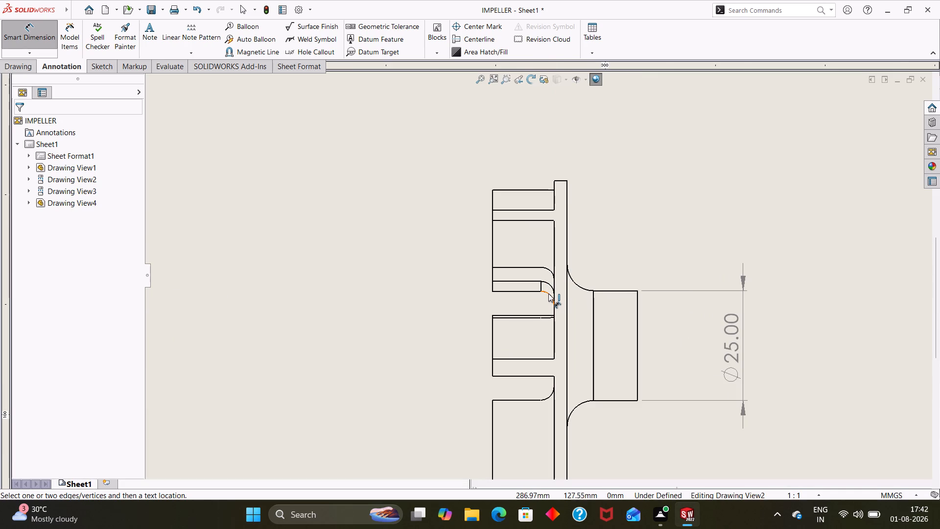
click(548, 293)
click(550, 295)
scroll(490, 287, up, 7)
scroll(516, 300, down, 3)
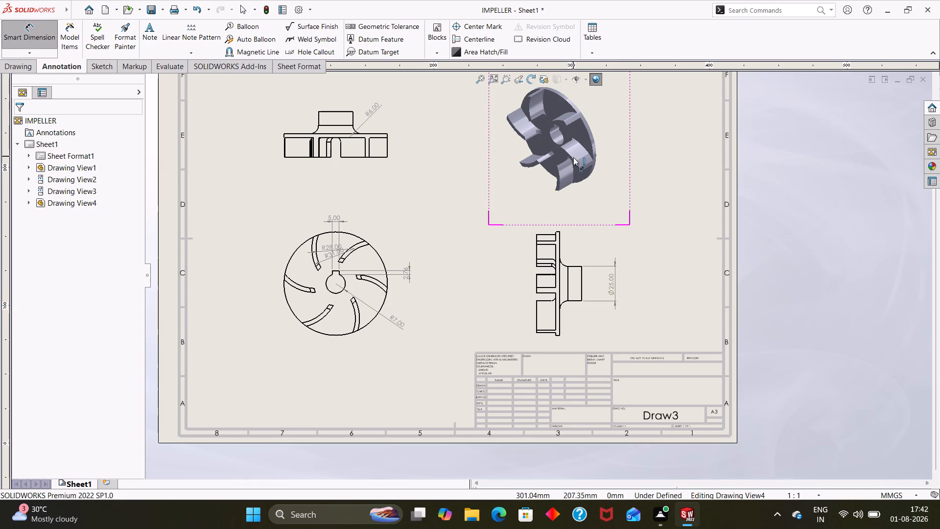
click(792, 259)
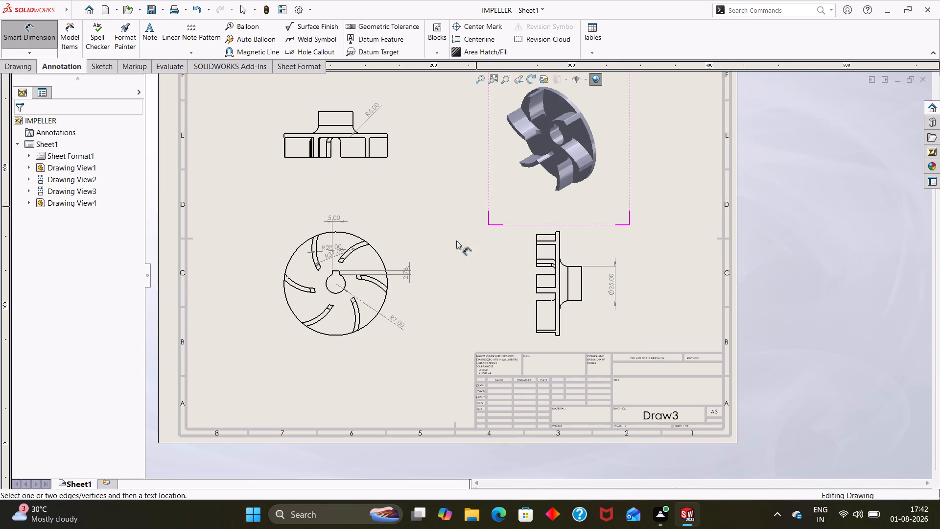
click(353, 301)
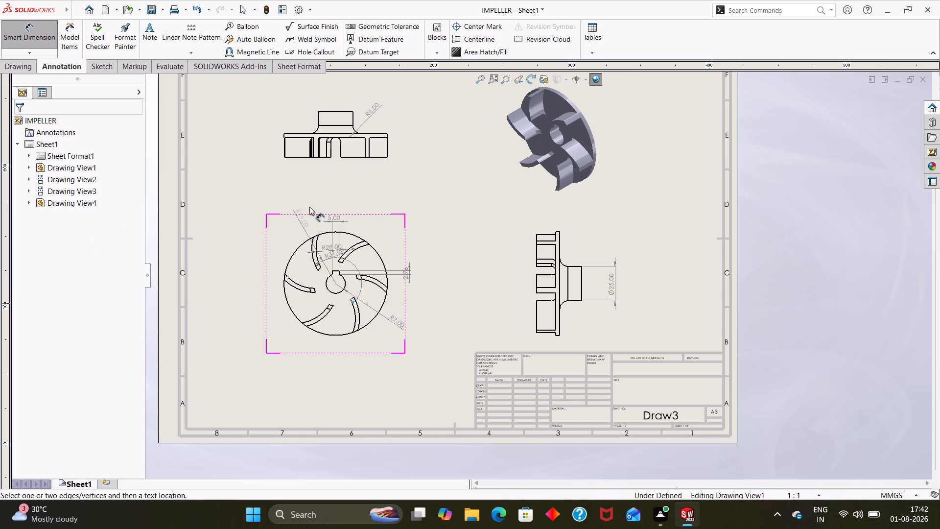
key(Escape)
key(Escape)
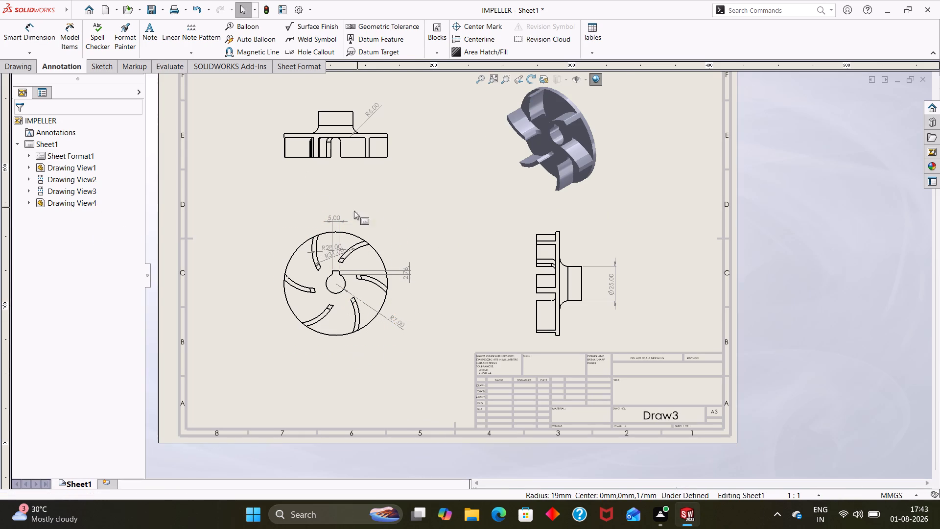
Change the display style of the top and front drawing views to Hidden Lines Visible.
click(359, 153)
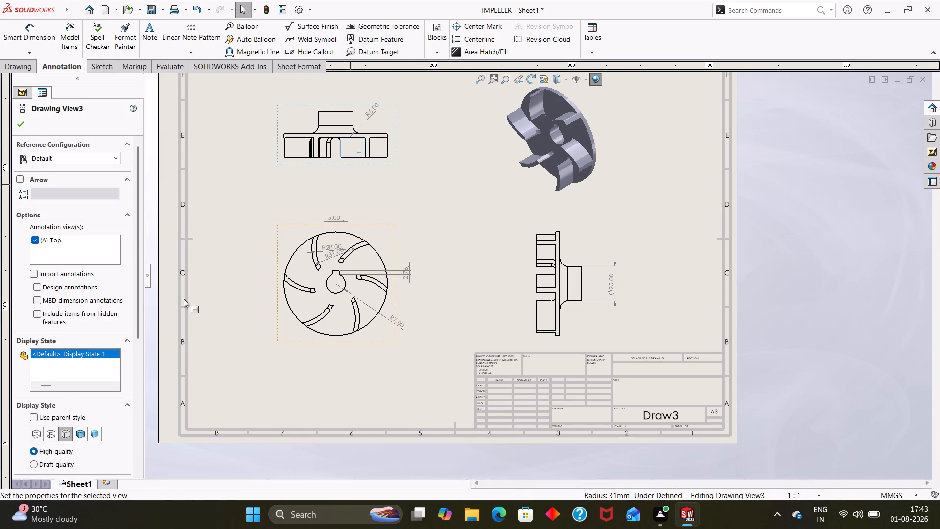
click(51, 429)
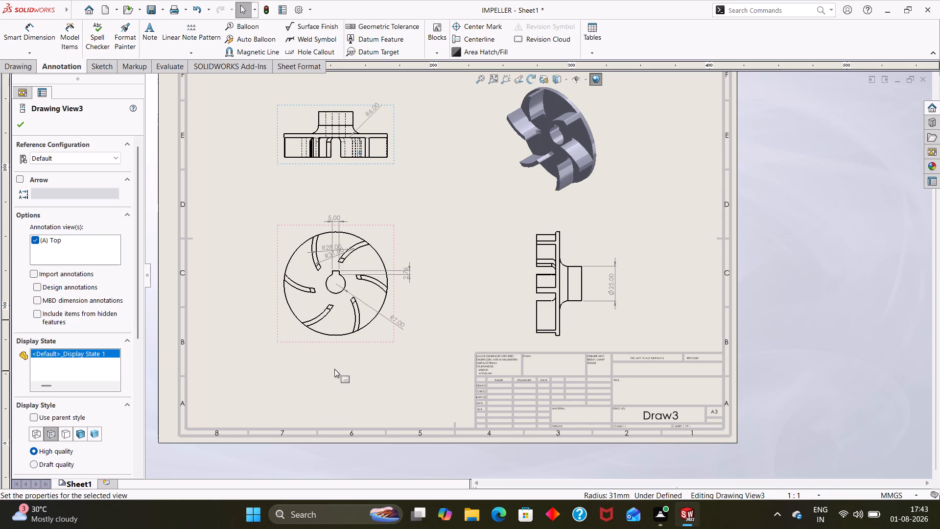
click(349, 296)
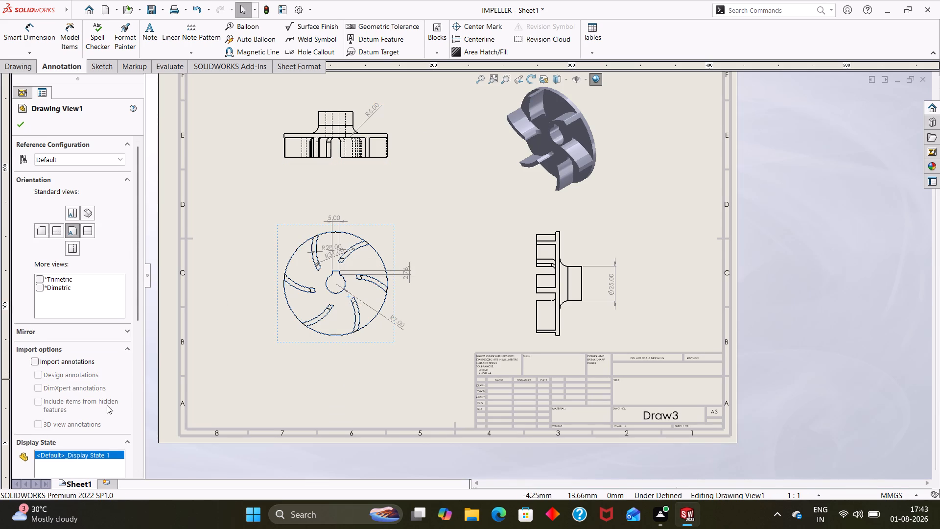
scroll(106, 397, down, 4)
click(59, 431)
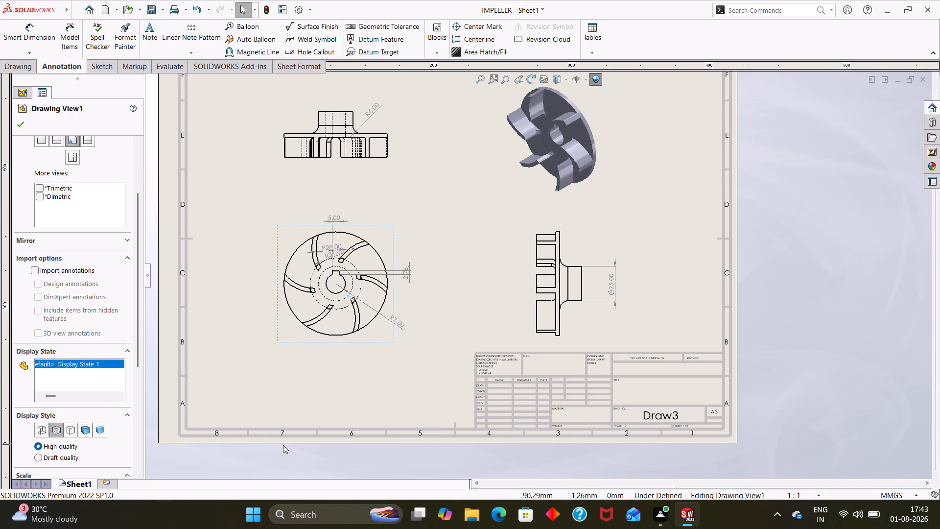
click(334, 386)
Change the right side drawing view's display style to Hidden Lines Visible.
click(568, 289)
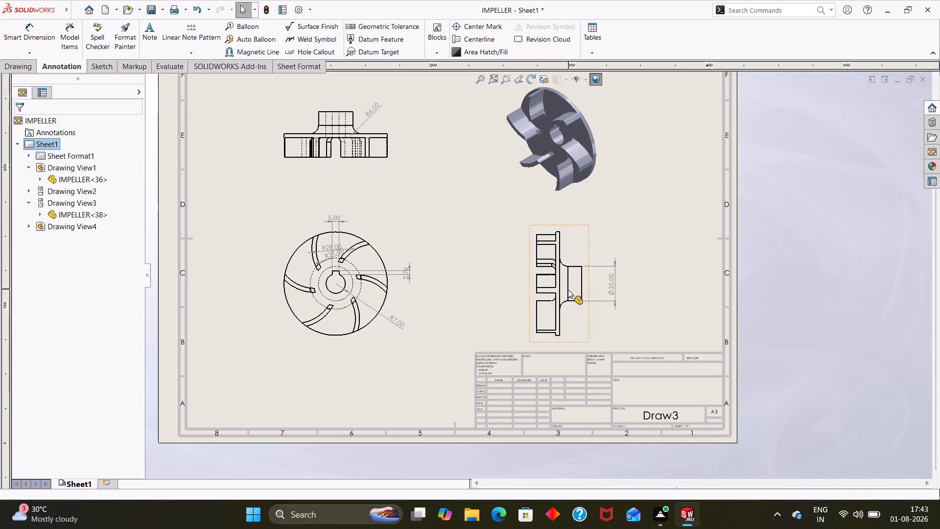
scroll(49, 425, down, 4)
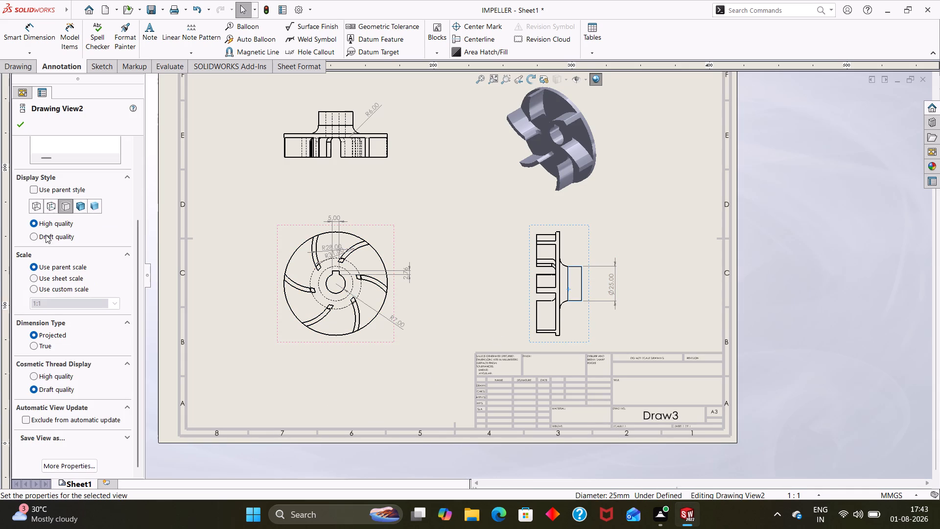
click(48, 207)
click(34, 199)
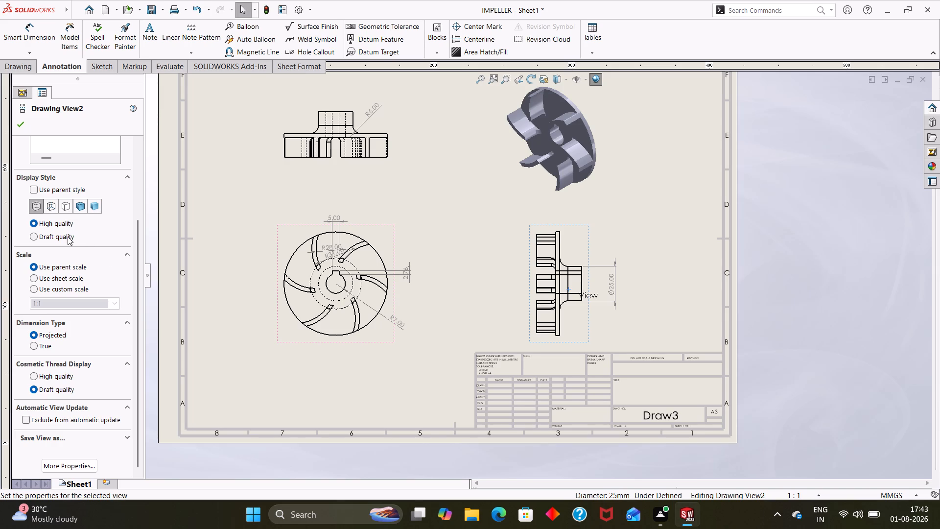
click(48, 202)
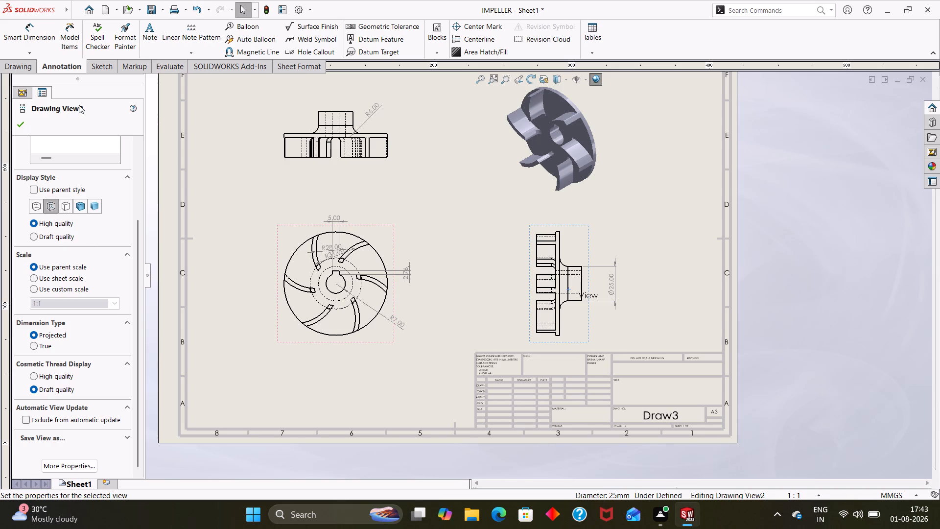
click(18, 124)
Set the drawing's page setup for Microsoft Print to PDF to Scale to fit and preview the printed sheet.
scroll(586, 329, up, 1)
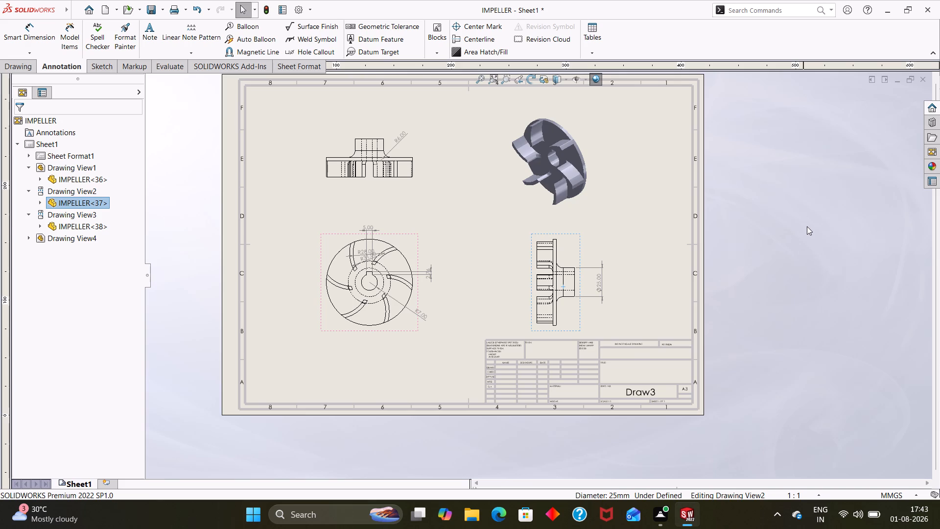
key(ctrl+p)
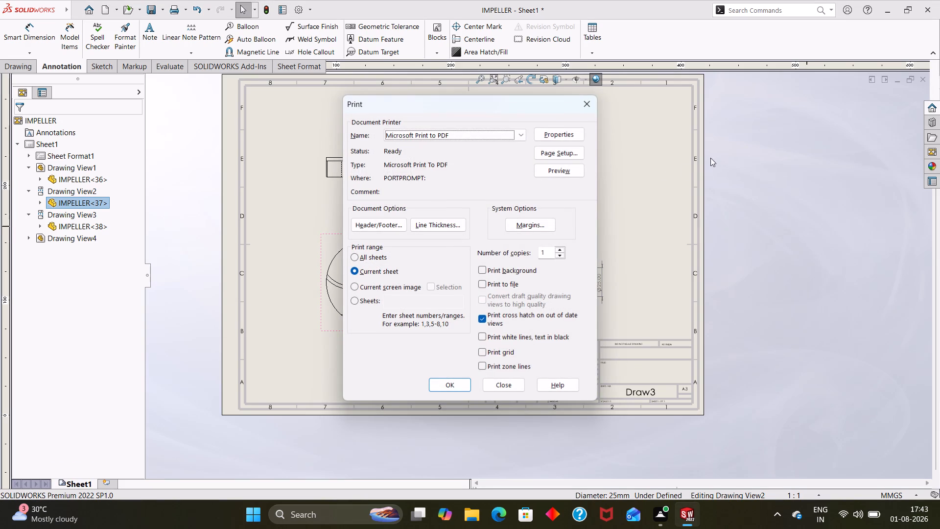
click(580, 155)
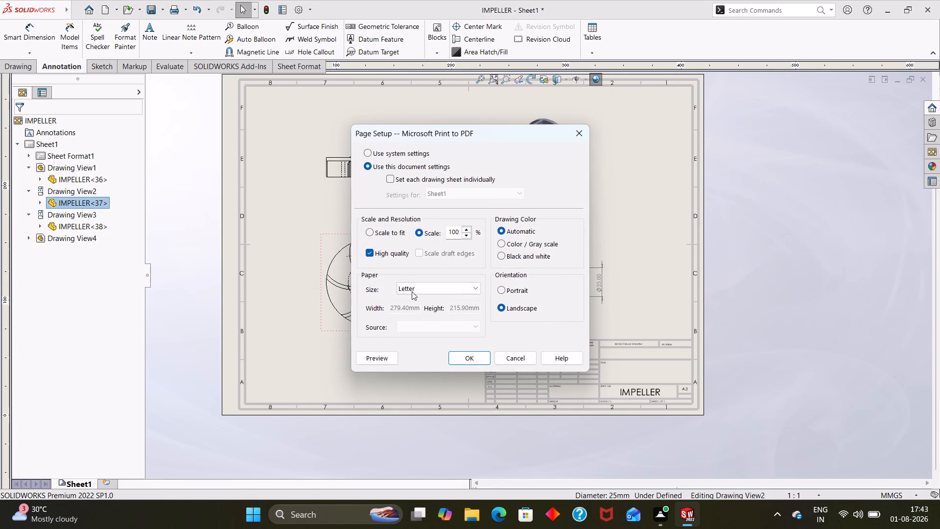
click(372, 232)
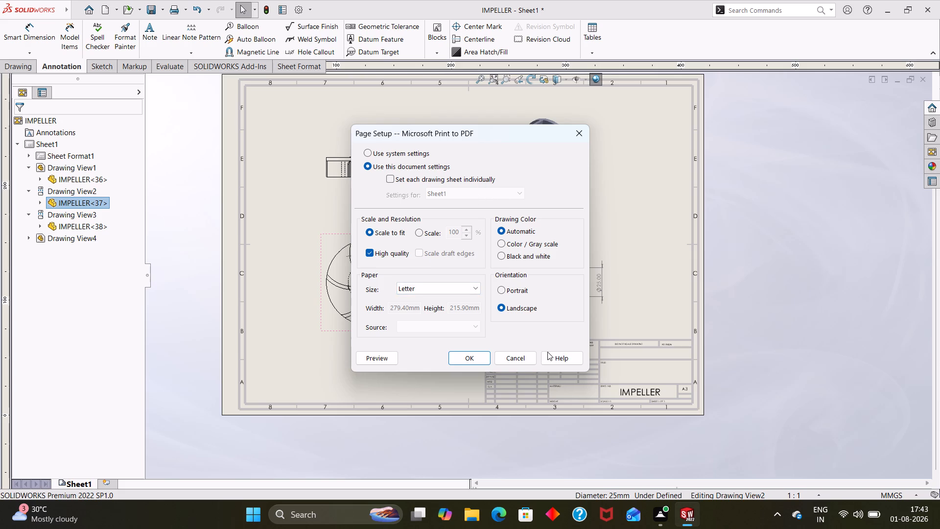
click(373, 357)
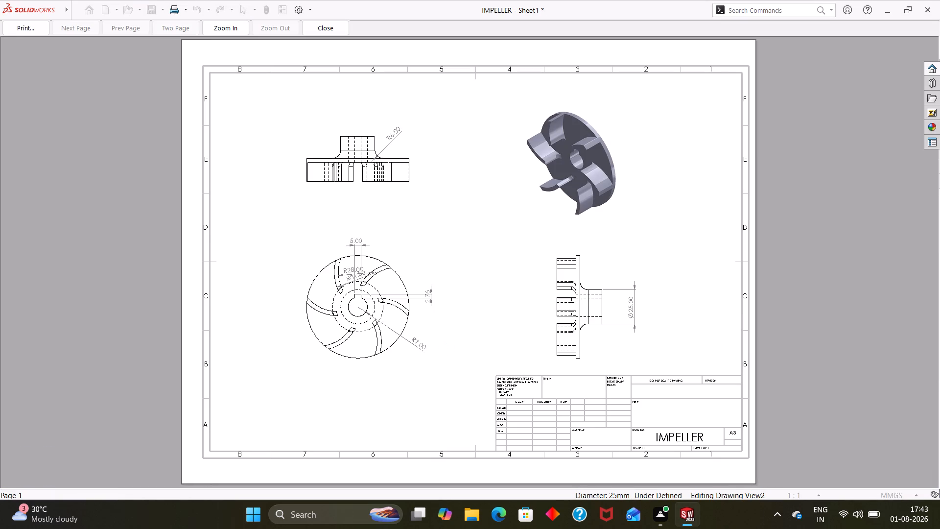
Print all sheets with Microsoft Print to PDF, saving the output on the Desktop as IMPELLER.
click(22, 25)
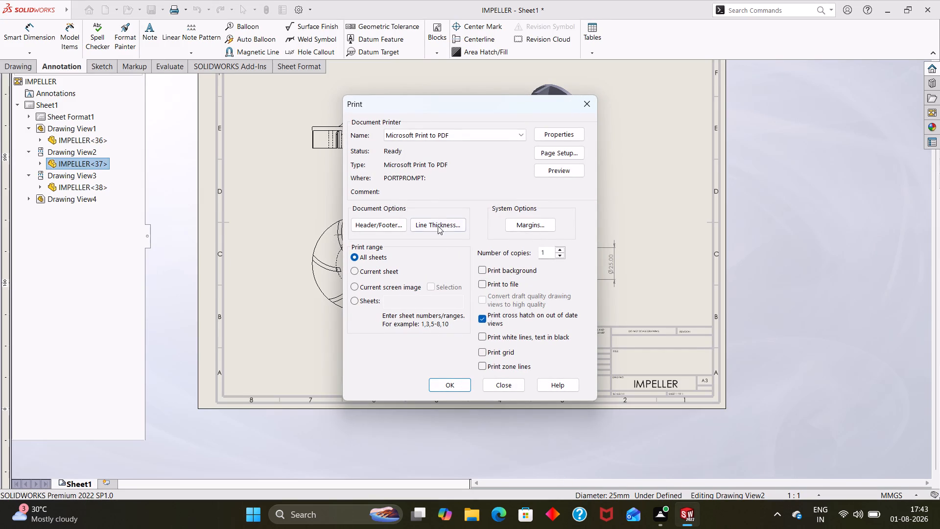
click(446, 387)
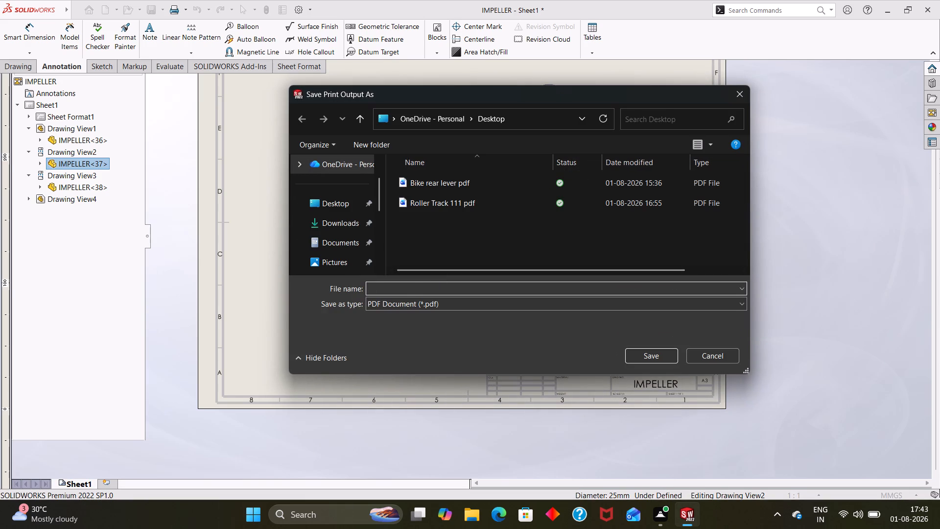
text(IMP)
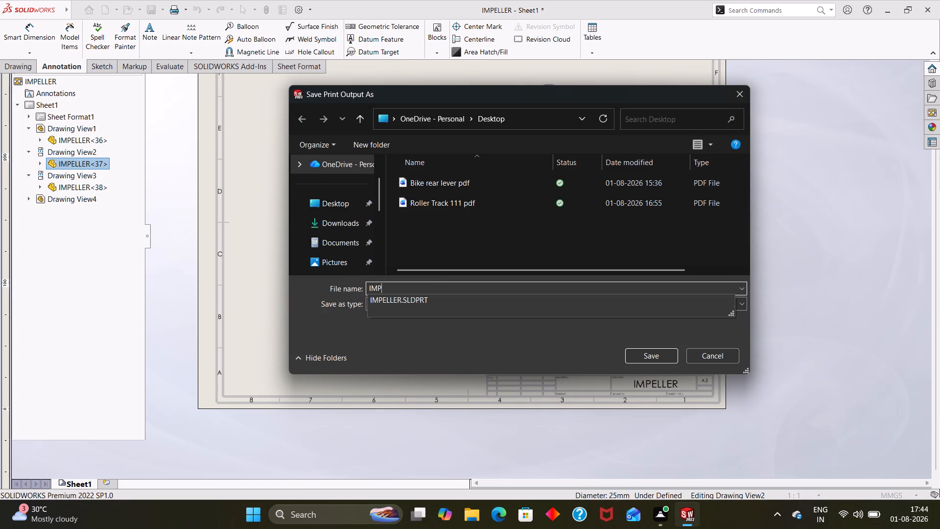
text(ELLER)
click(341, 205)
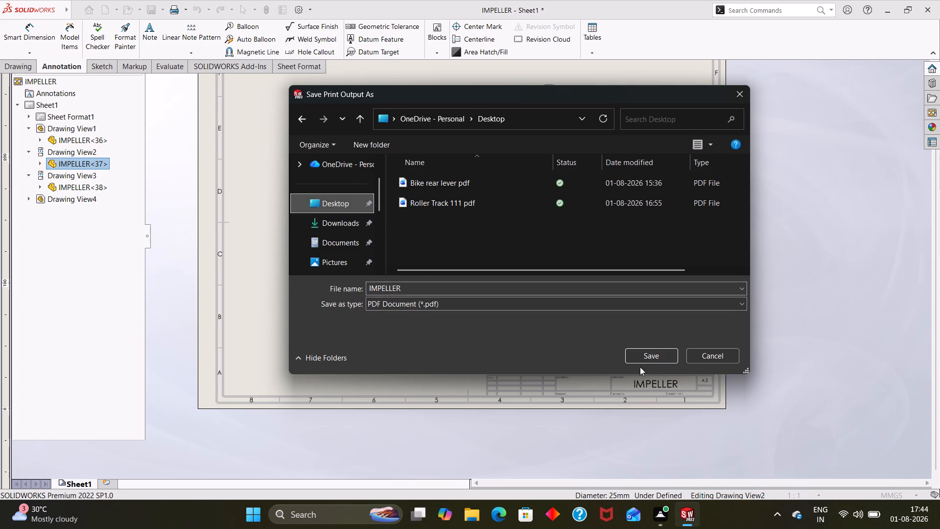
click(639, 355)
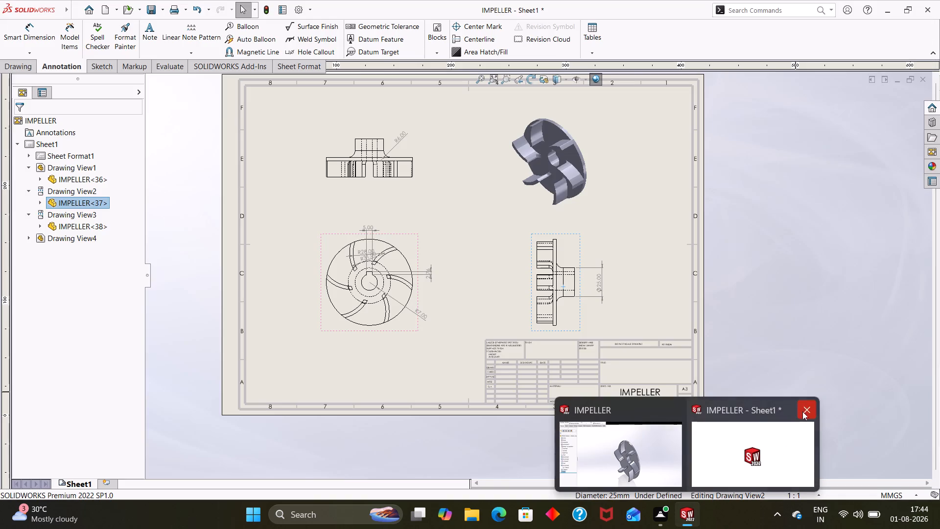
Close SOLIDWORKS, saving the drawing on the Desktop as IMPELLER in SOLIDWORKS Drawing format.
click(923, 9)
click(467, 237)
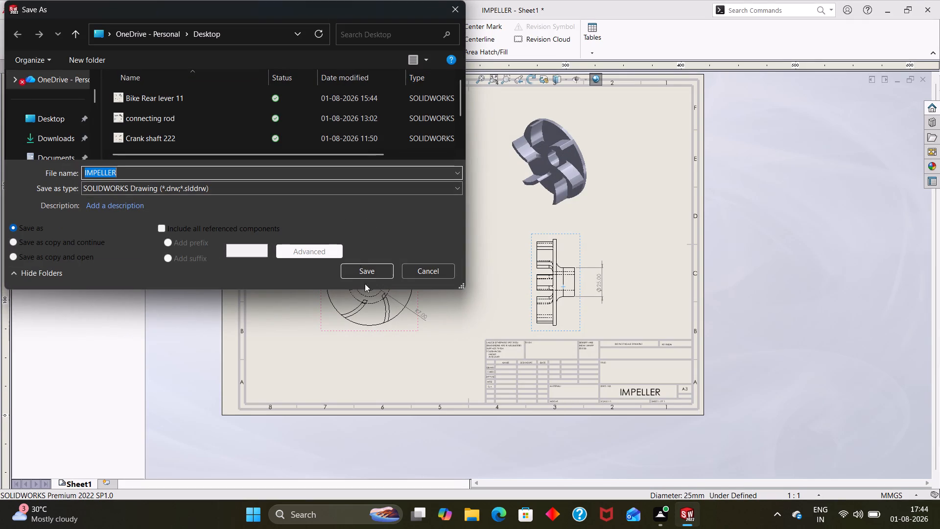
click(61, 120)
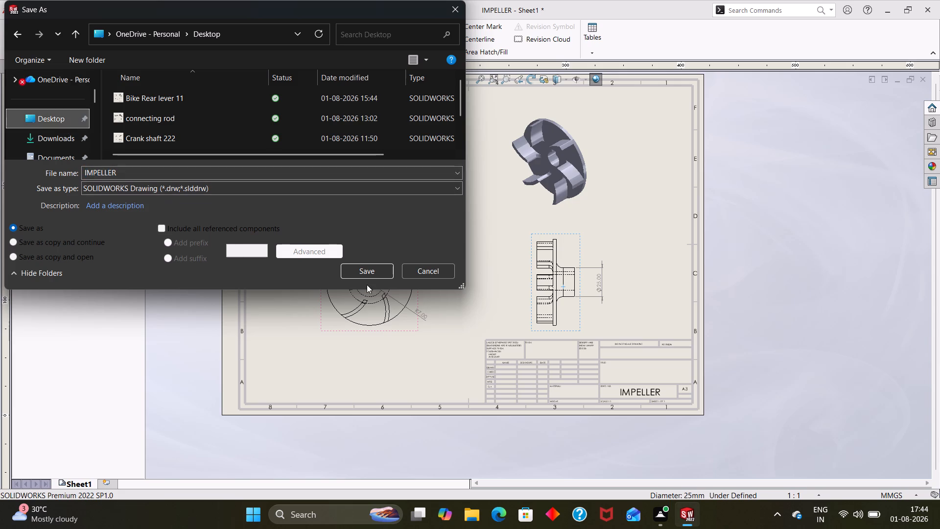
click(368, 271)
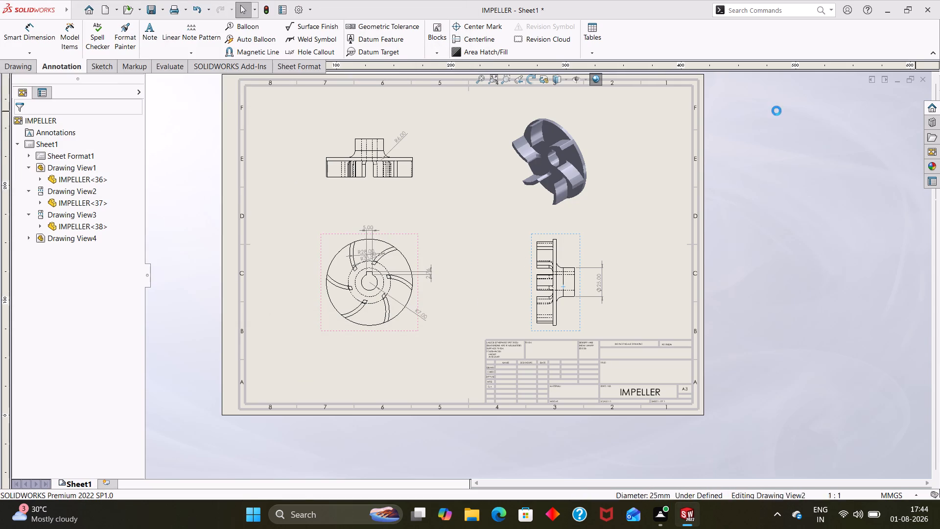